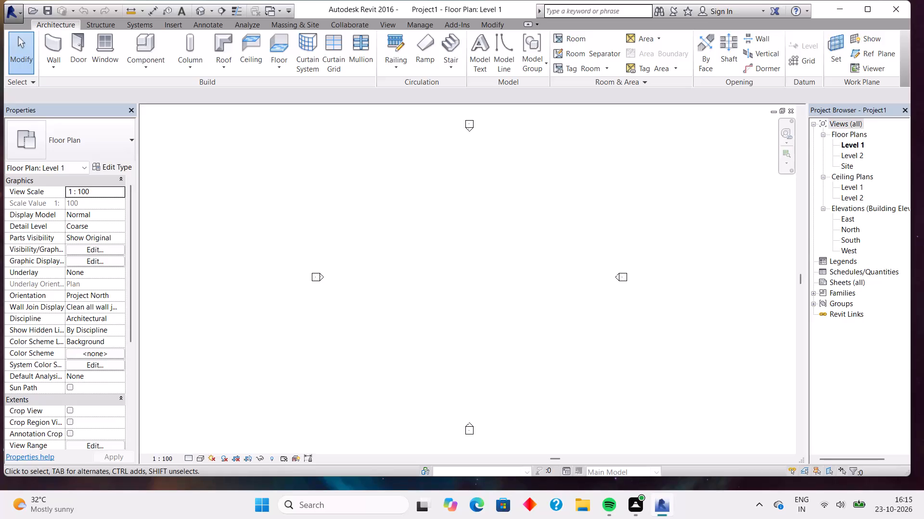
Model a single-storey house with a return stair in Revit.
Set the project's length units to feet and fractional inches.
{"action": "type", "text": "UN"}
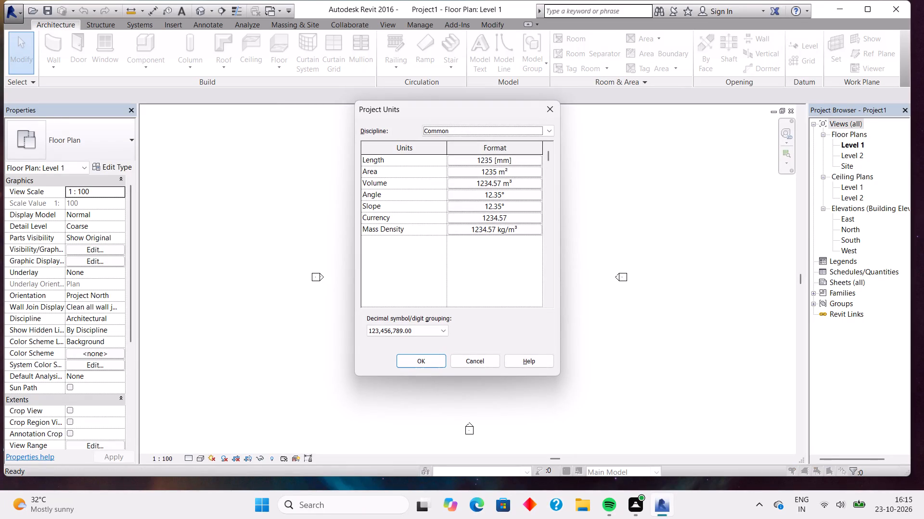
{"action": "left_click", "coordinate": [471, 156]}
{"action": "left_click", "coordinate": [443, 182]}
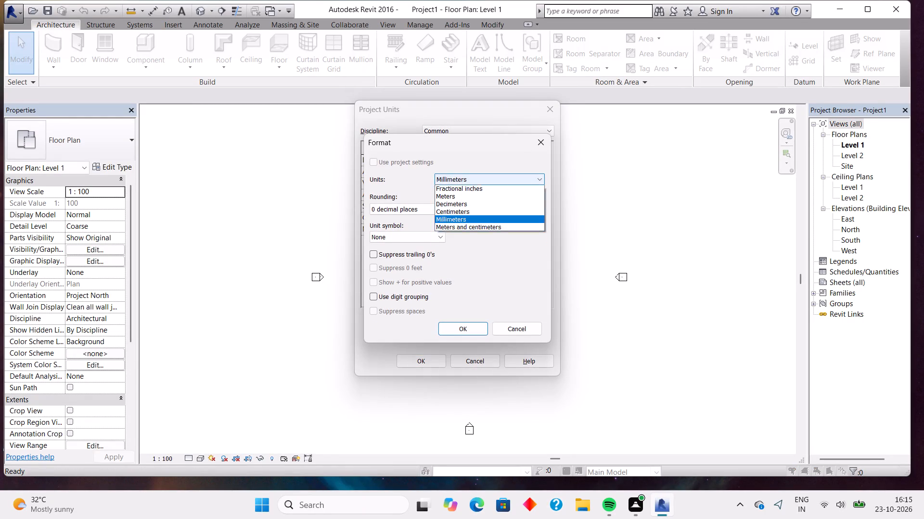
{"action": "left_click", "coordinate": [442, 195]}
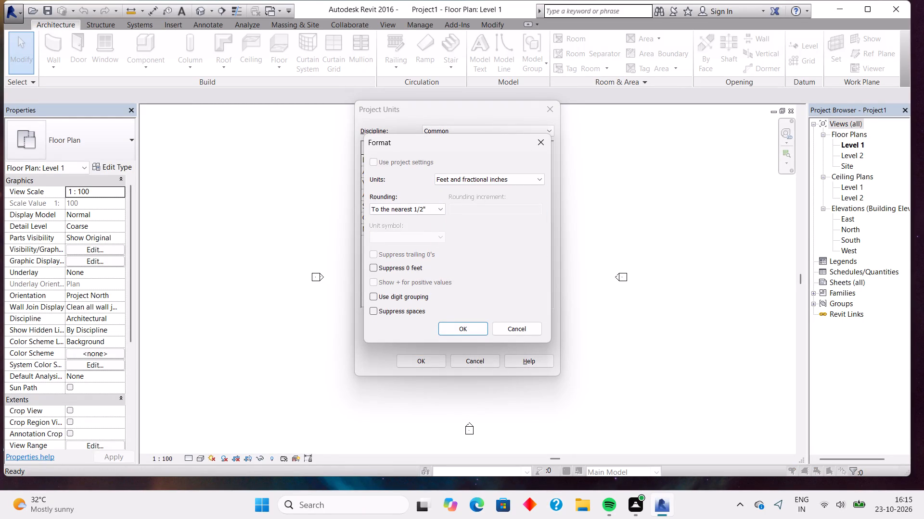
{"action": "left_click", "coordinate": [464, 331]}
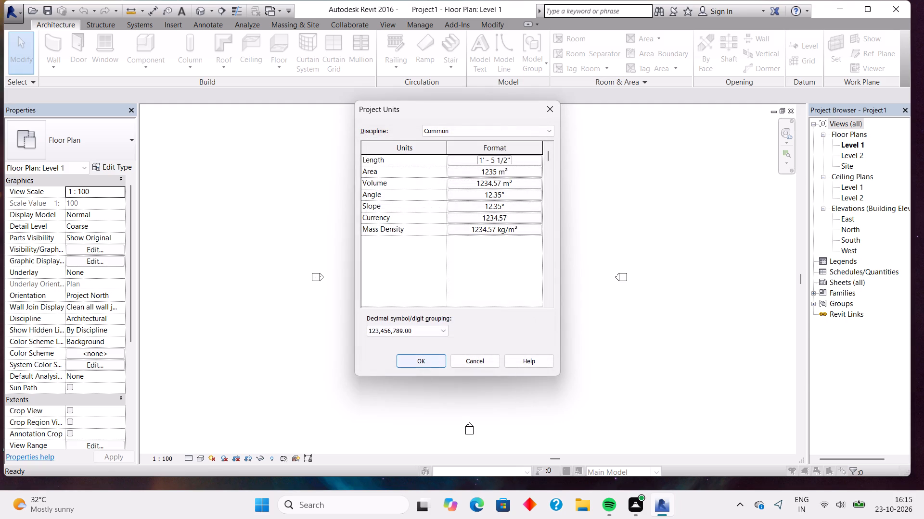
{"action": "left_click", "coordinate": [425, 363]}
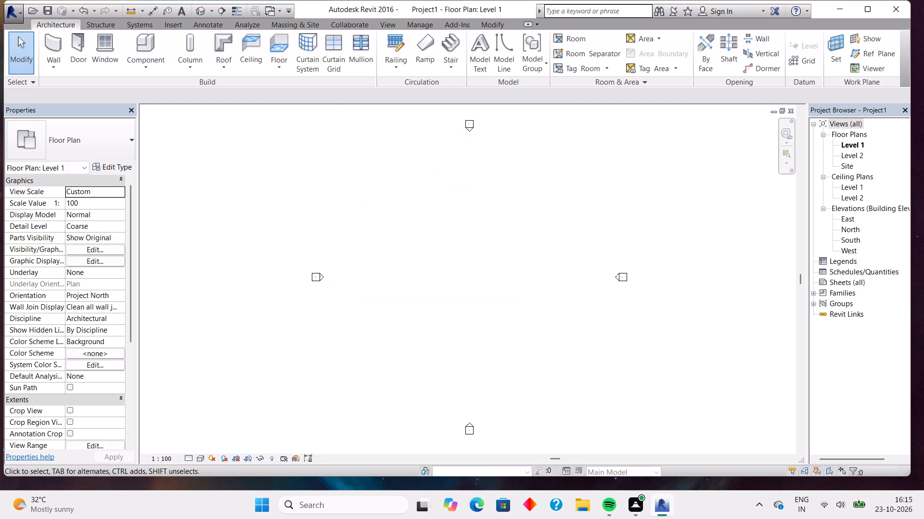
Configure new walls as Generic - 150mm with height up to Level 2 and location line Finish Face: Exterior.
{"action": "left_click", "coordinate": [53, 48]}
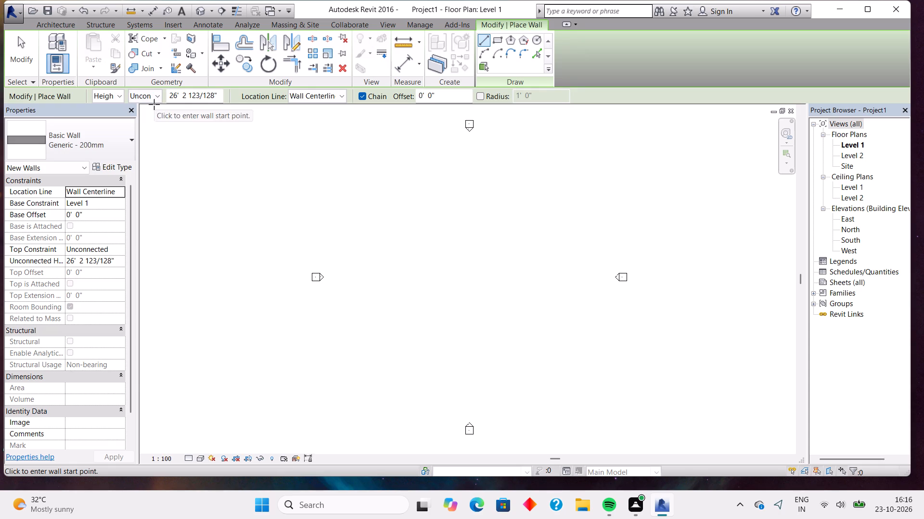
{"action": "left_click", "coordinate": [150, 97]}
{"action": "left_click", "coordinate": [145, 118]}
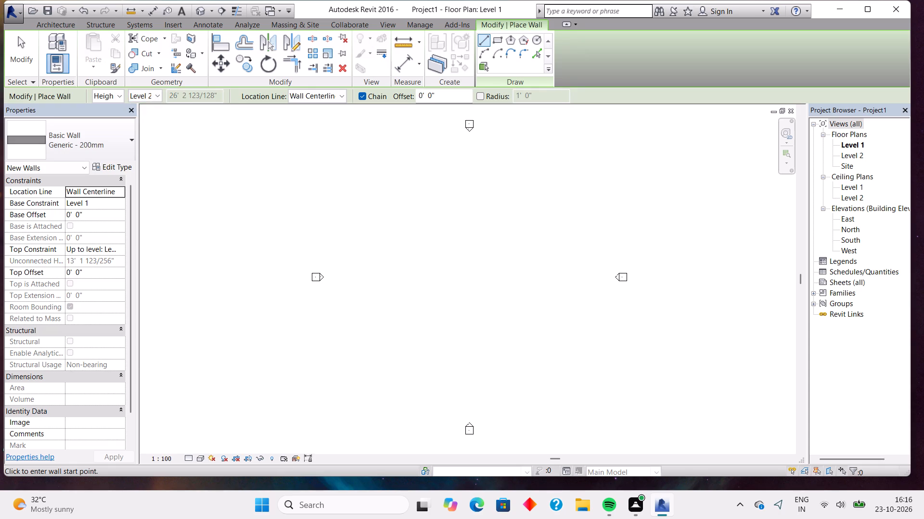
{"action": "left_click", "coordinate": [316, 96]}
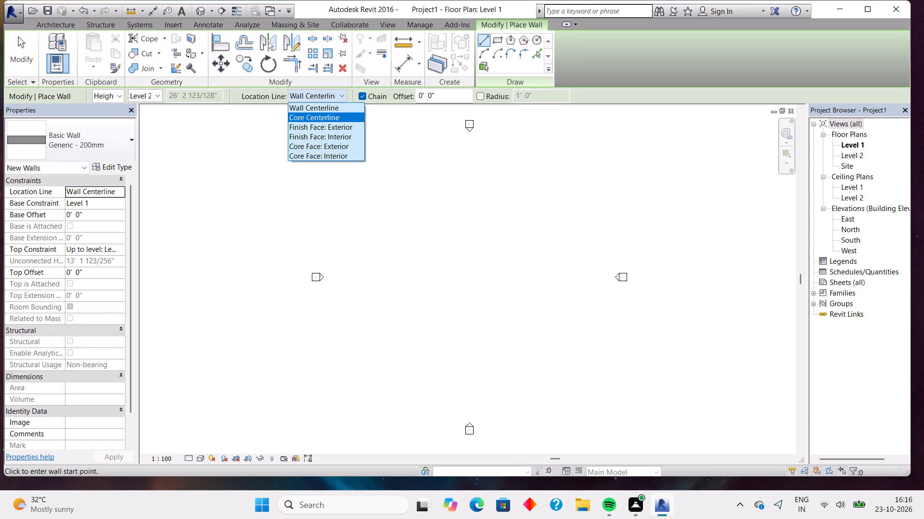
{"action": "left_click", "coordinate": [321, 124]}
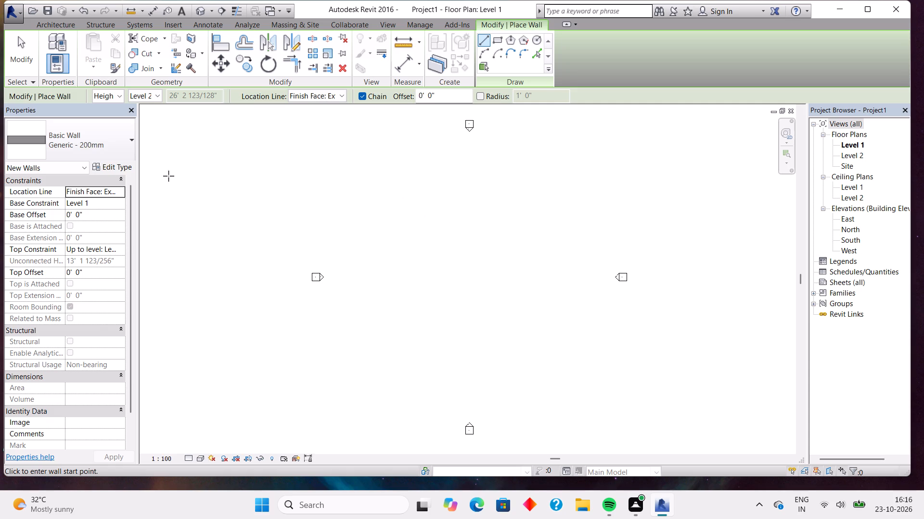
{"action": "left_click", "coordinate": [126, 140]}
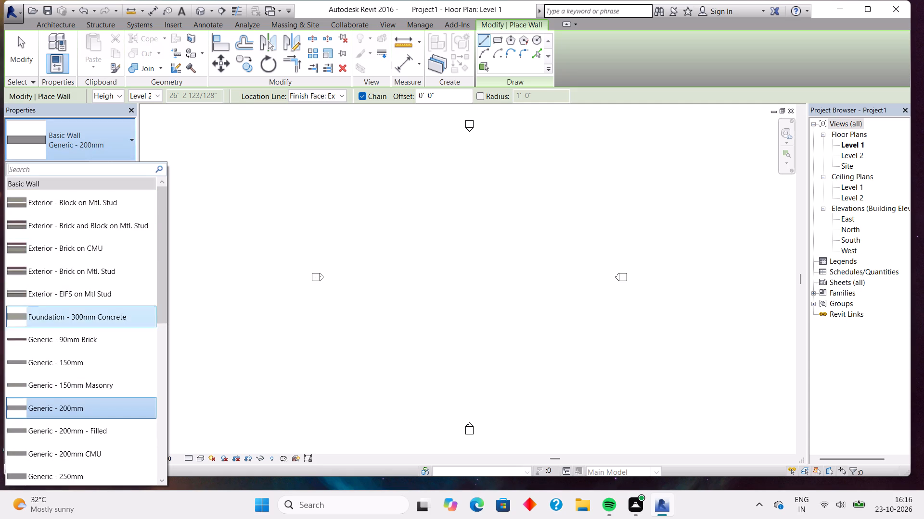
{"action": "left_click", "coordinate": [104, 361]}
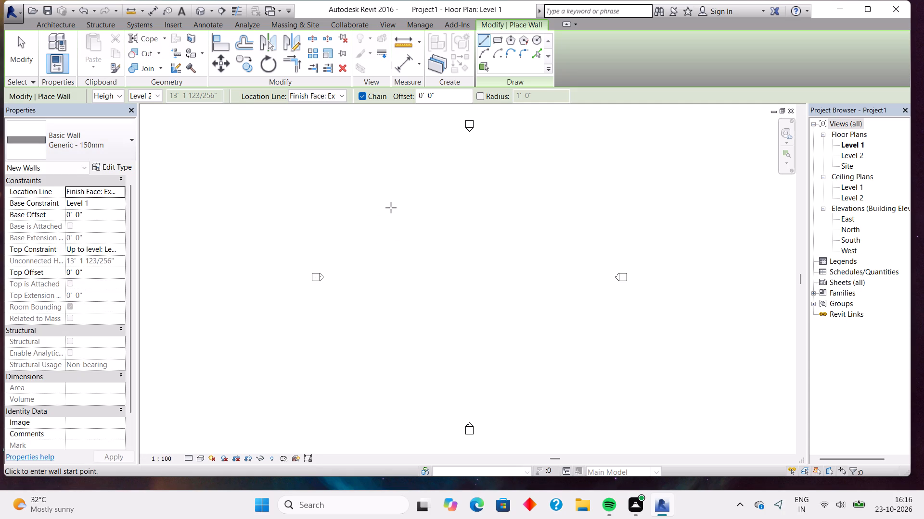
Draw a closed rectangular loop of walls on Level 1, 28' wide and 46' deep, between the elevation markers.
{"action": "left_click", "coordinate": [391, 208]}
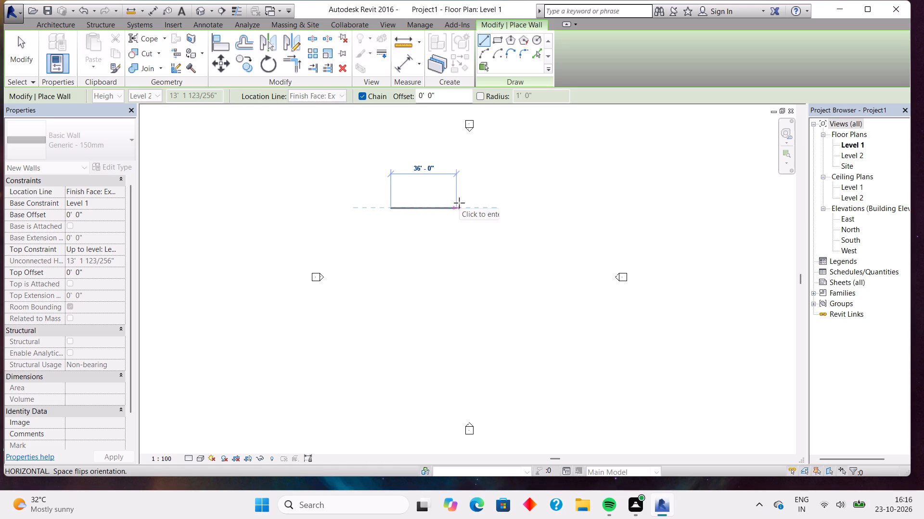
{"action": "type", "text": "28"}
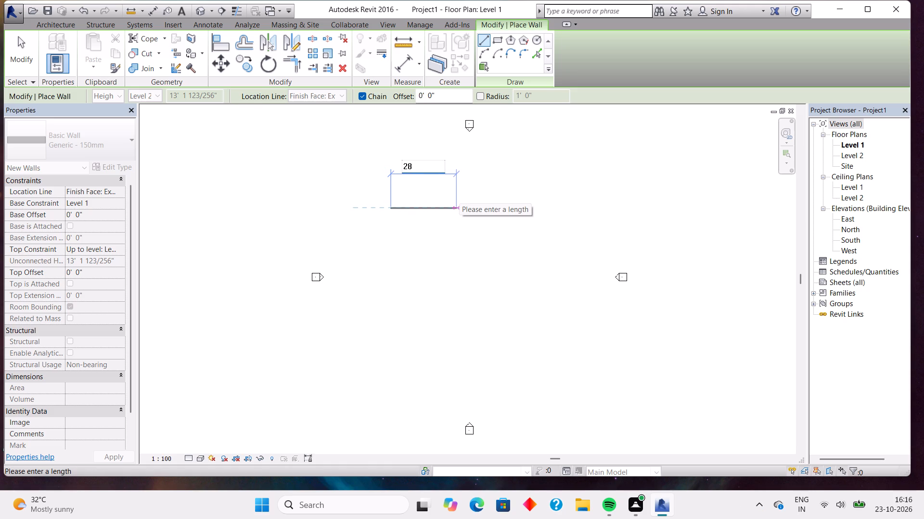
{"action": "key", "text": "Return"}
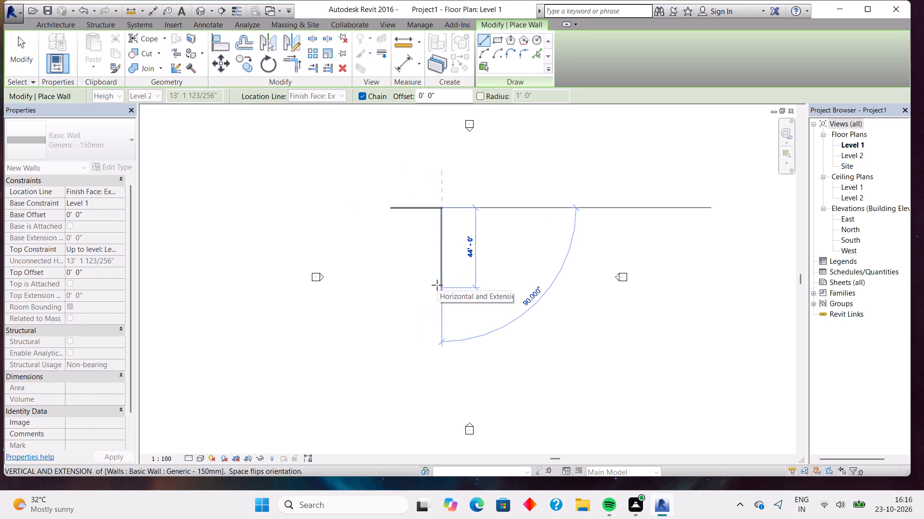
{"action": "type", "text": "46"}
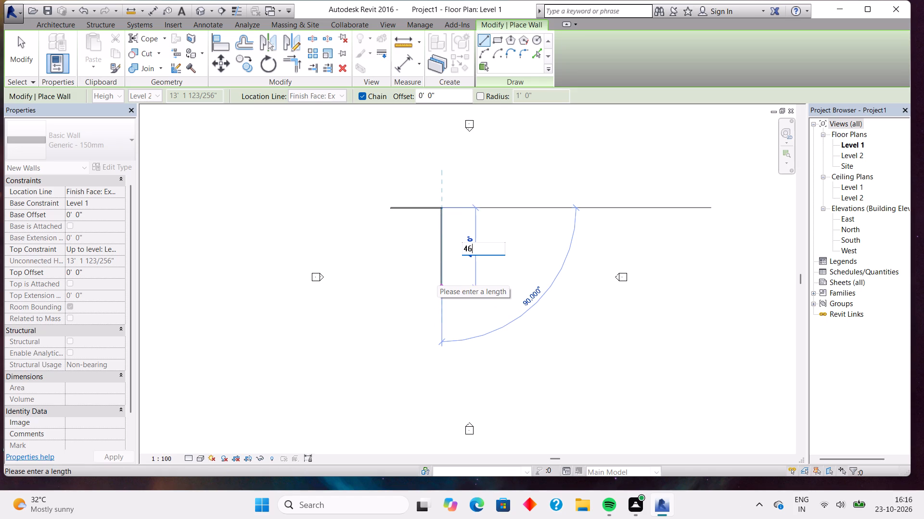
{"action": "key", "text": "Return"}
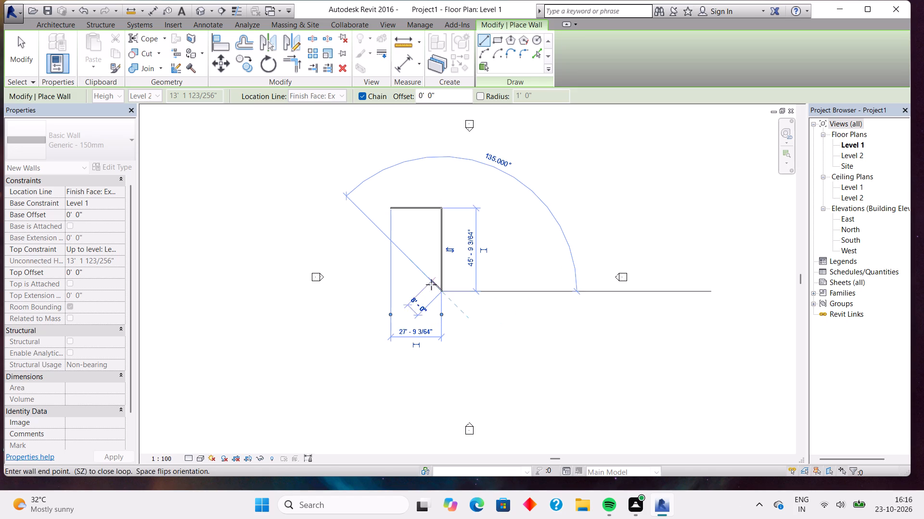
{"action": "left_click", "coordinate": [392, 297]}
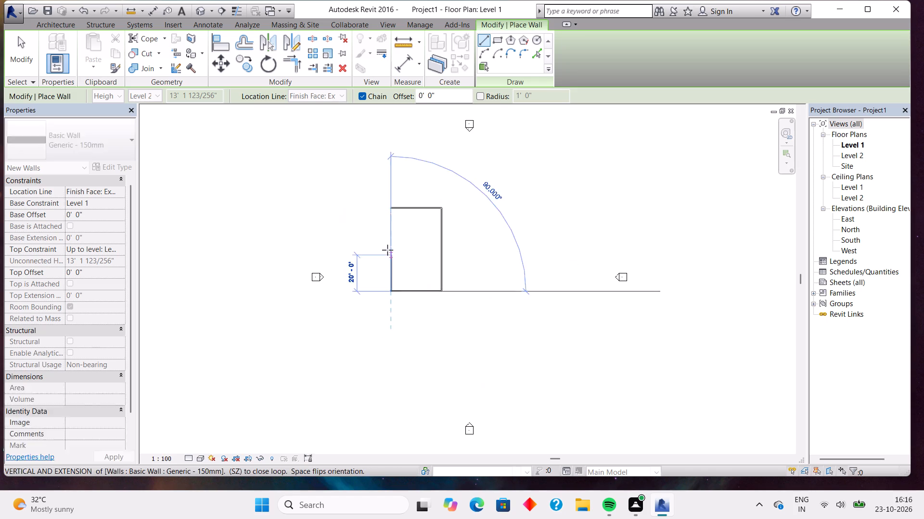
{"action": "left_click", "coordinate": [391, 214]}
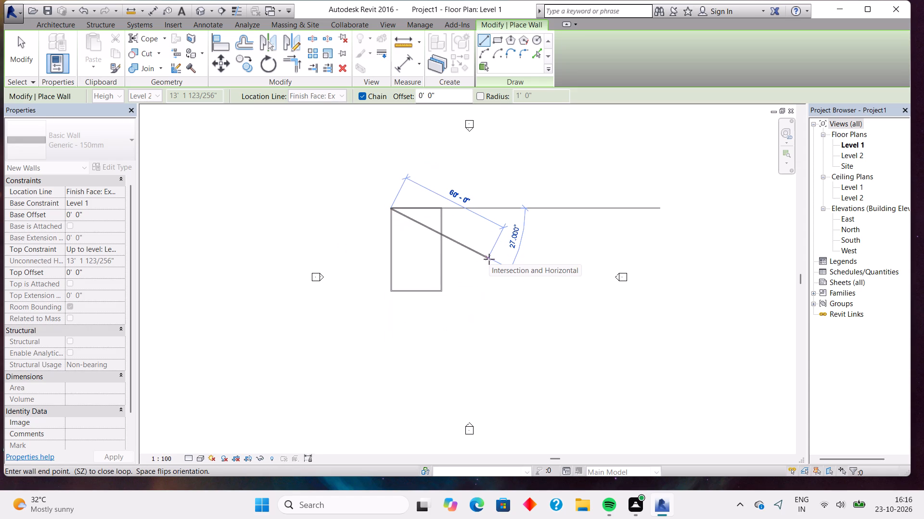
{"action": "key", "text": "Escape"}
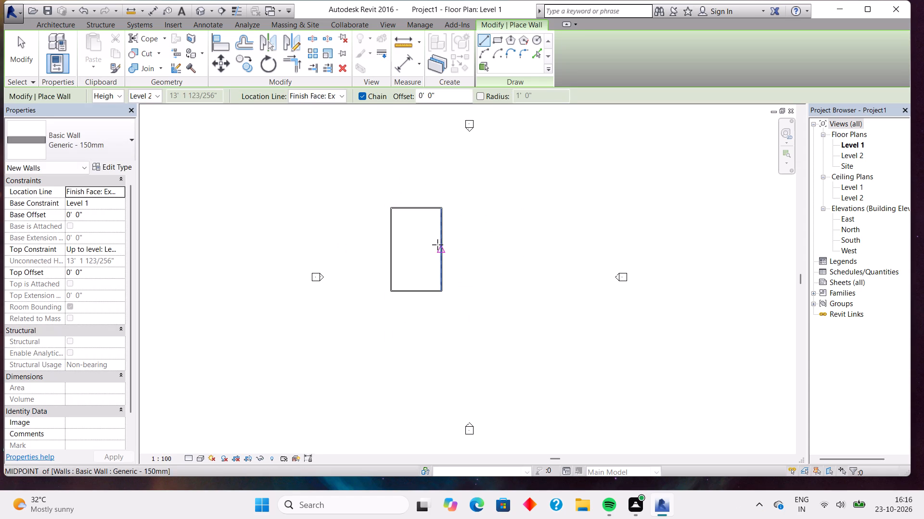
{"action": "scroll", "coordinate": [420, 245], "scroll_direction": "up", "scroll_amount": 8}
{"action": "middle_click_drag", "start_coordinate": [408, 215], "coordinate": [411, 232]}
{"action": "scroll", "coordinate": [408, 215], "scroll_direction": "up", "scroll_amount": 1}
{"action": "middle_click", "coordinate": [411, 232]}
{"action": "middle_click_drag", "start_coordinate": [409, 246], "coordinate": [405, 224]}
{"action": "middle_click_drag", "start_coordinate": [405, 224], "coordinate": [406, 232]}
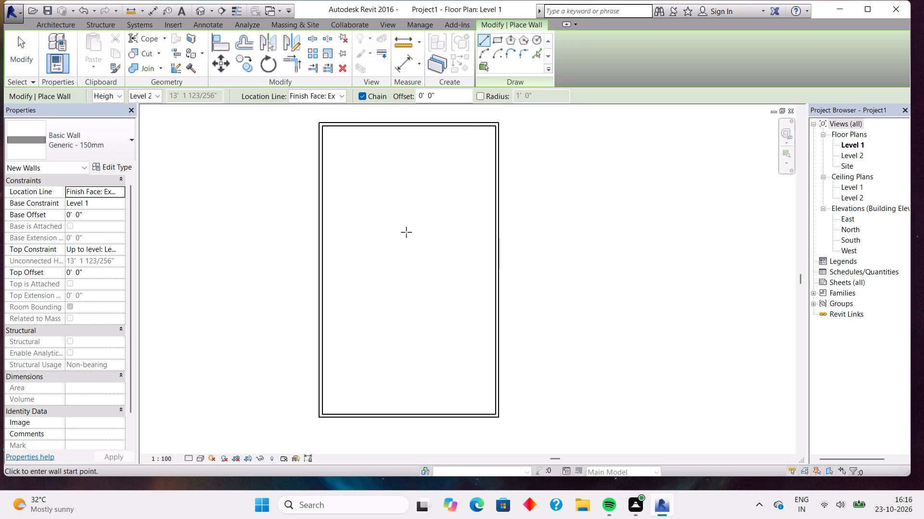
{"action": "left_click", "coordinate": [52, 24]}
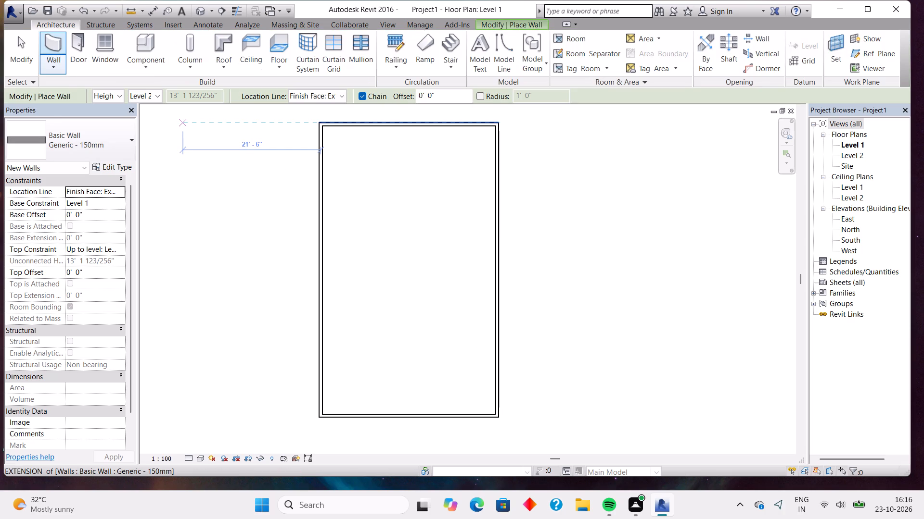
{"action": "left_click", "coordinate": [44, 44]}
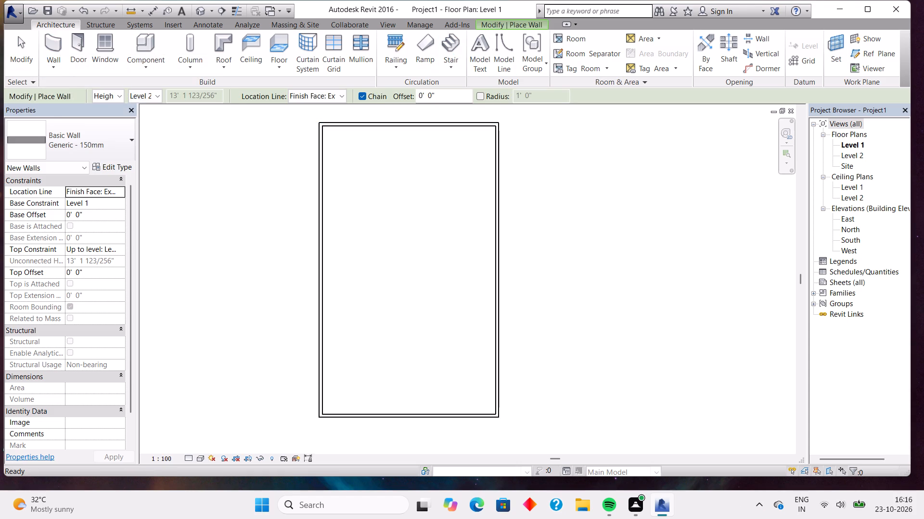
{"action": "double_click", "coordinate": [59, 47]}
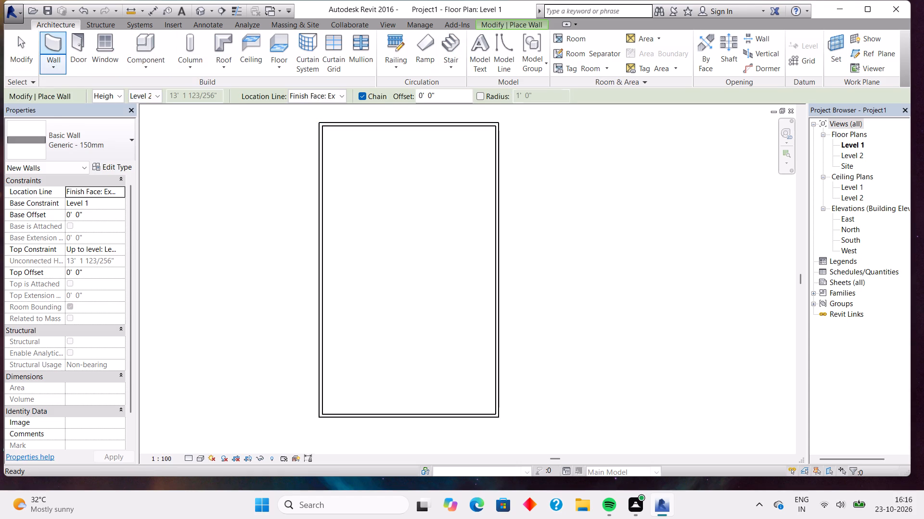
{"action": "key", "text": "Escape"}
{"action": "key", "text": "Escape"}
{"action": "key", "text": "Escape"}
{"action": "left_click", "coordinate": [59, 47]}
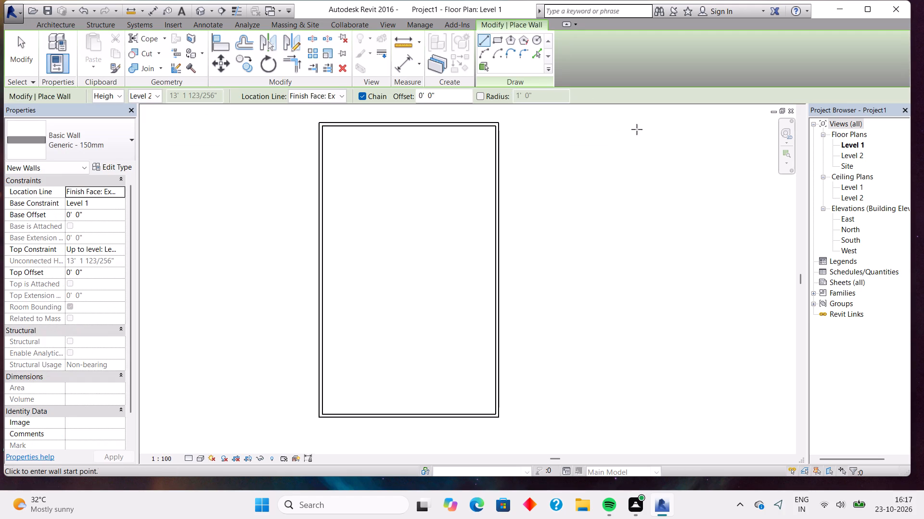
Check the clear width between the inner faces of the two long walls using an aligned dimension set to wall faces.
{"action": "left_click", "coordinate": [401, 69]}
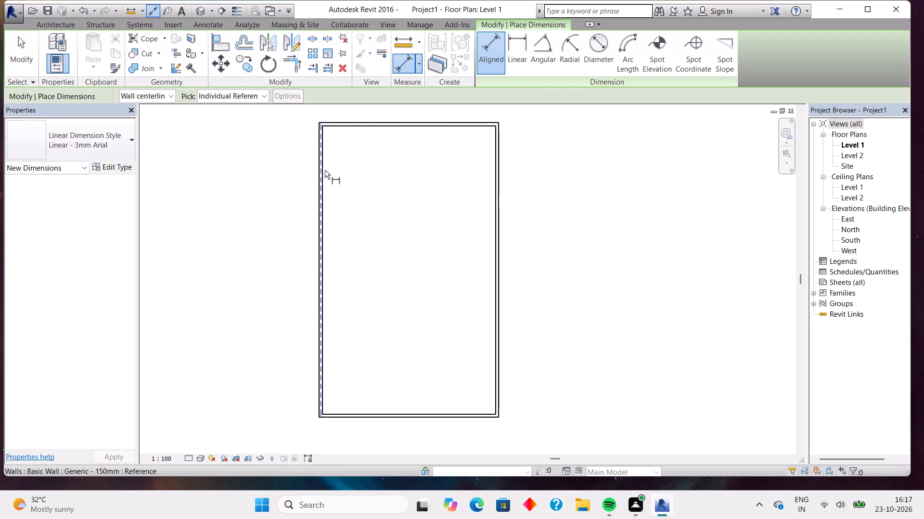
{"action": "scroll", "coordinate": [325, 170], "scroll_direction": "up", "scroll_amount": 7}
{"action": "left_click", "coordinate": [154, 96]}
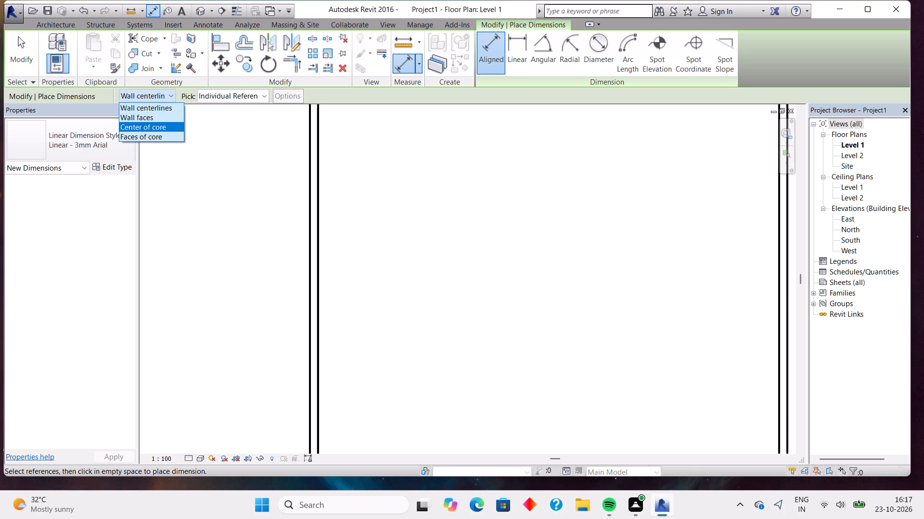
{"action": "left_click", "coordinate": [153, 117]}
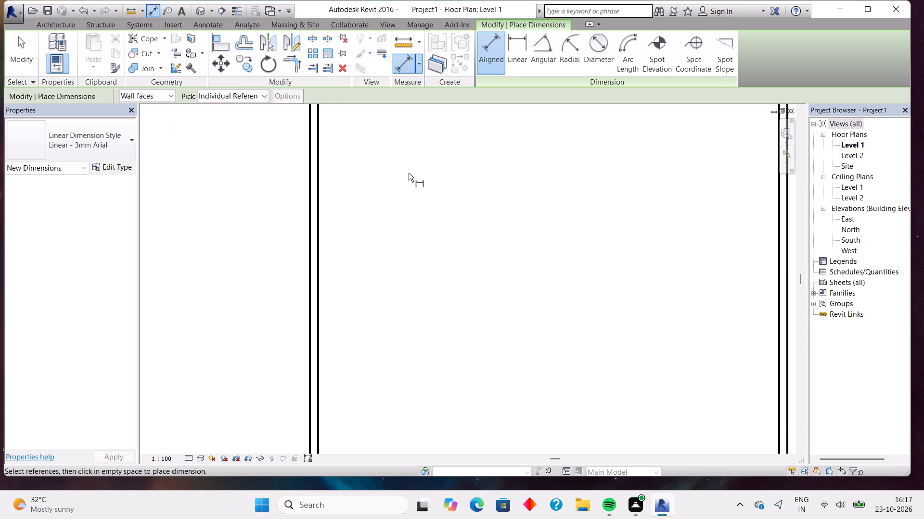
{"action": "scroll", "coordinate": [424, 166], "scroll_direction": "down", "scroll_amount": 3}
{"action": "middle_click_drag", "start_coordinate": [424, 166], "coordinate": [414, 197]}
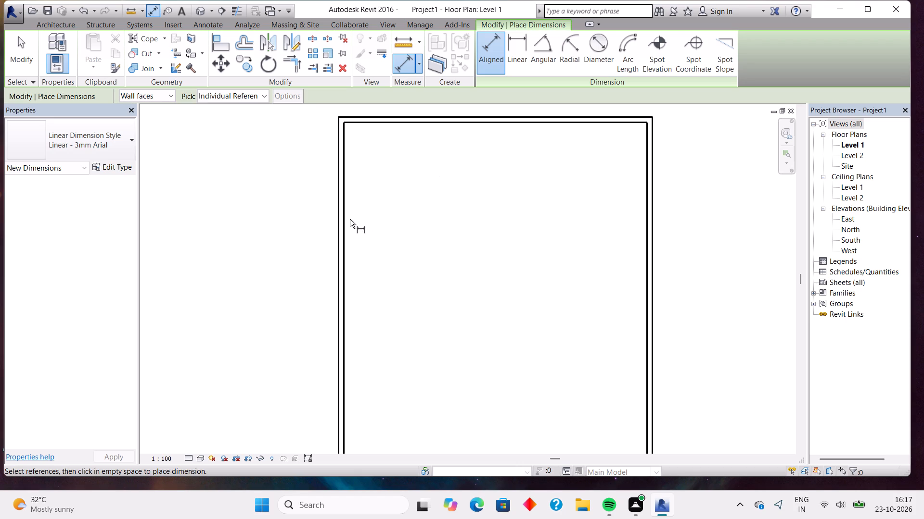
{"action": "left_click", "coordinate": [342, 224]}
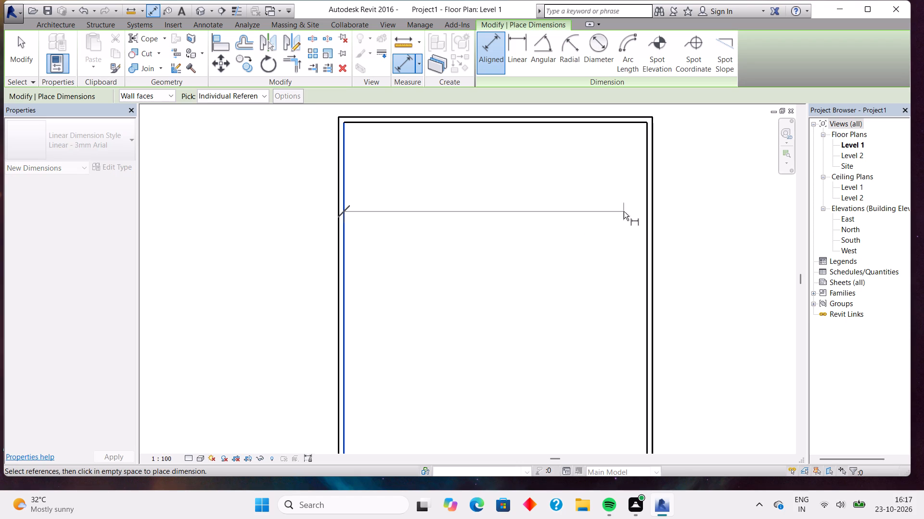
{"action": "left_click", "coordinate": [646, 210]}
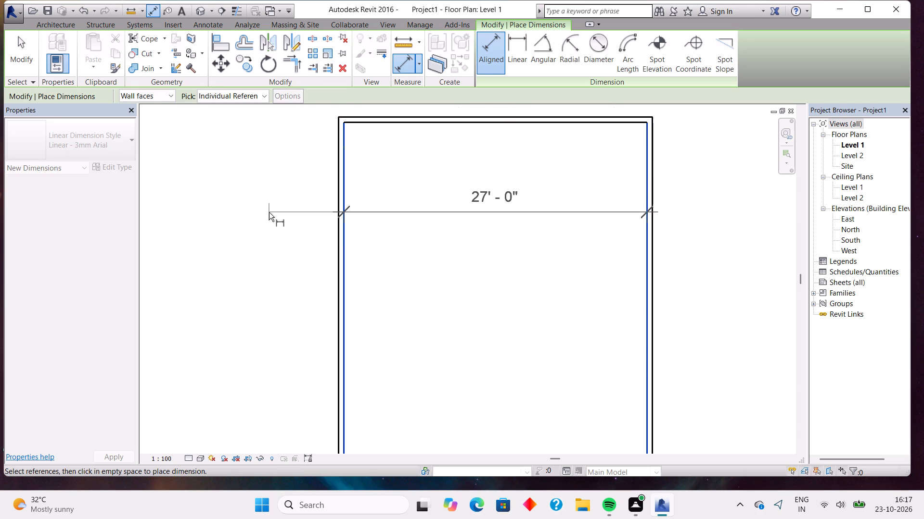
{"action": "key", "text": "Escape"}
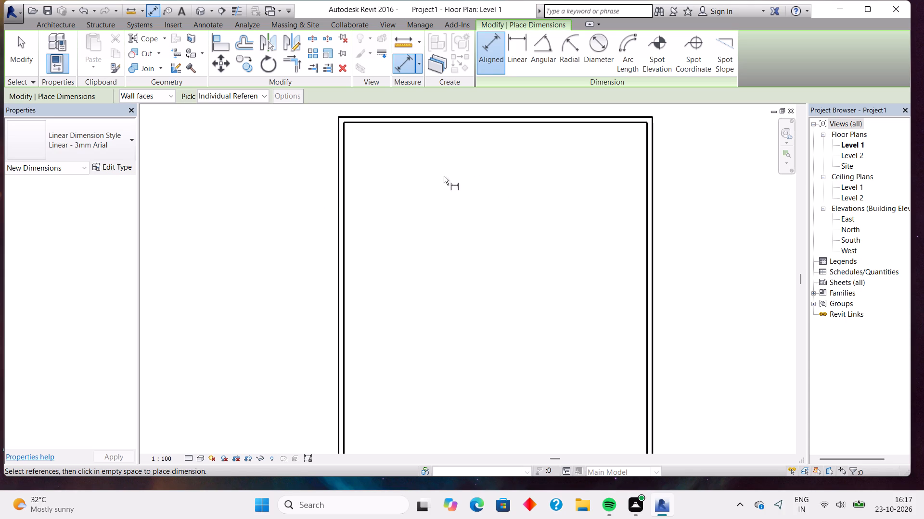
Check the overall width between the outer faces of the two long walls with the aligned dimension.
{"action": "middle_click_drag", "start_coordinate": [444, 176], "coordinate": [431, 223]}
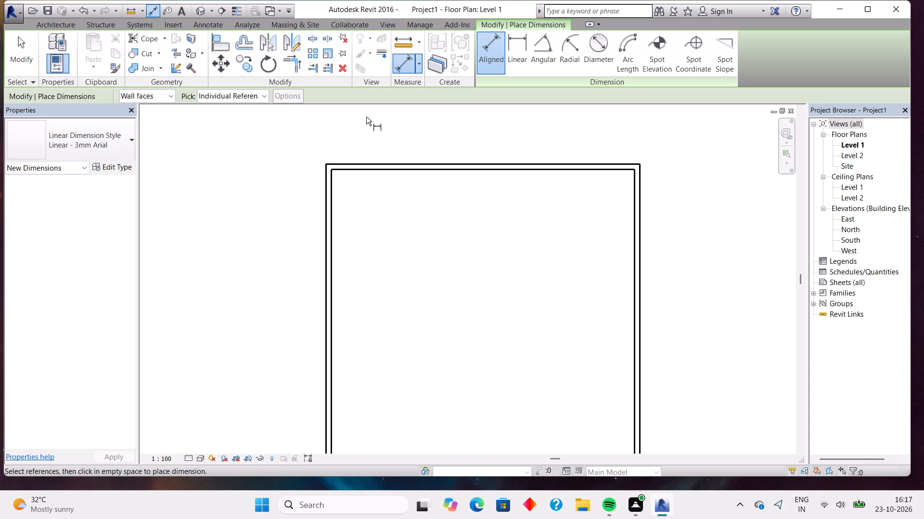
{"action": "left_click", "coordinate": [327, 207]}
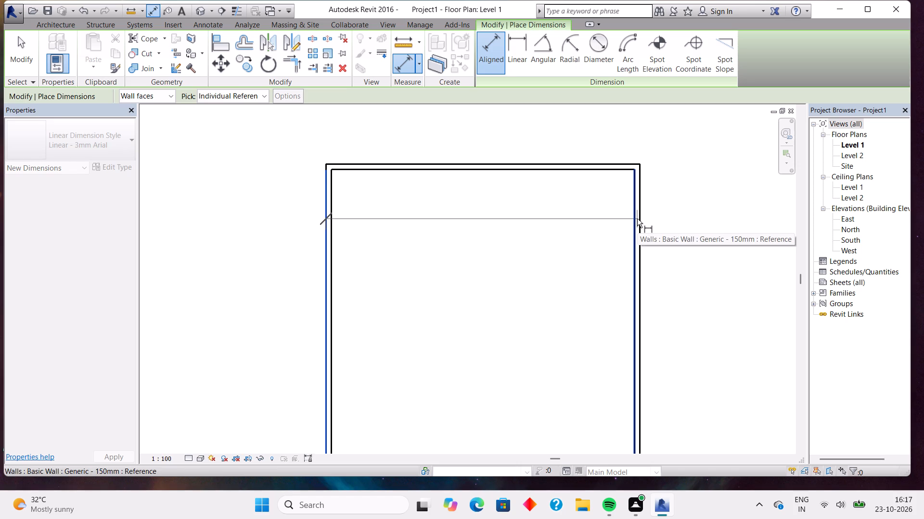
{"action": "left_click", "coordinate": [638, 216]}
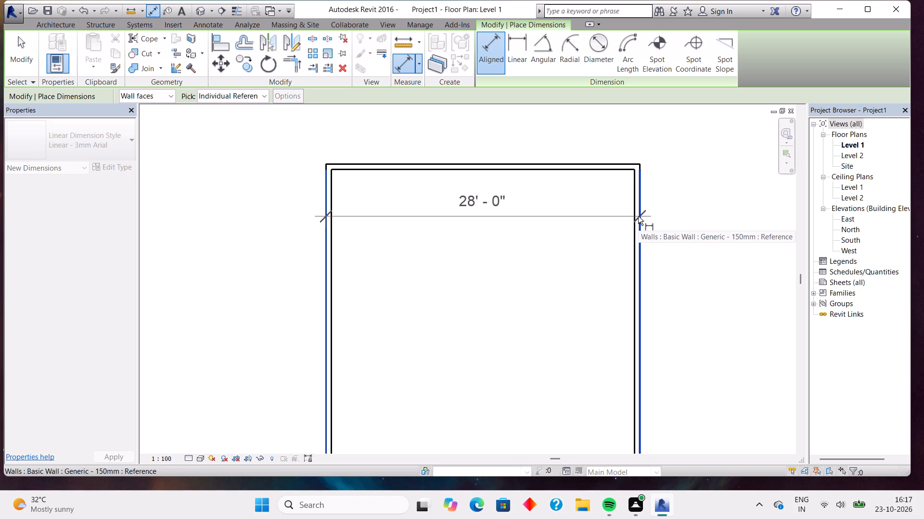
{"action": "key", "text": "Escape"}
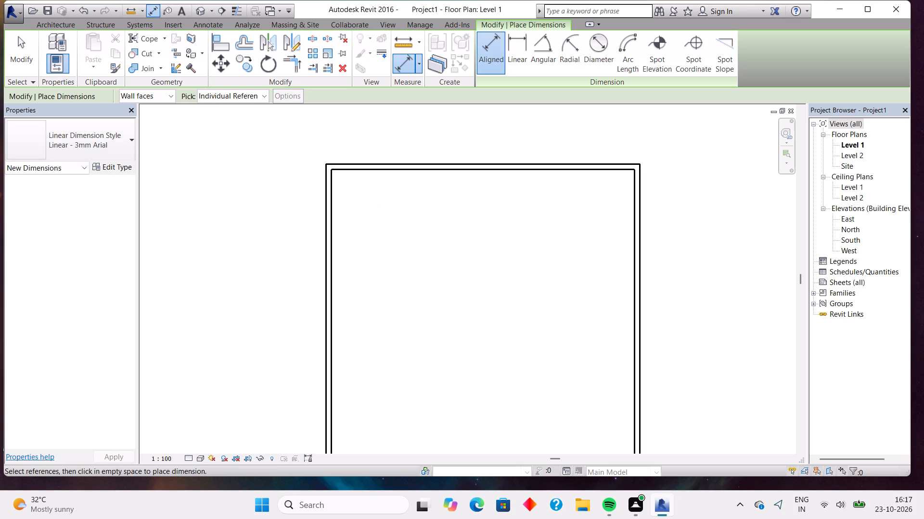
Draw two chained walls enclosing an upper-left room against the outer walls, about 11' wide and 13' 3" deep.
{"action": "left_click", "coordinate": [59, 24]}
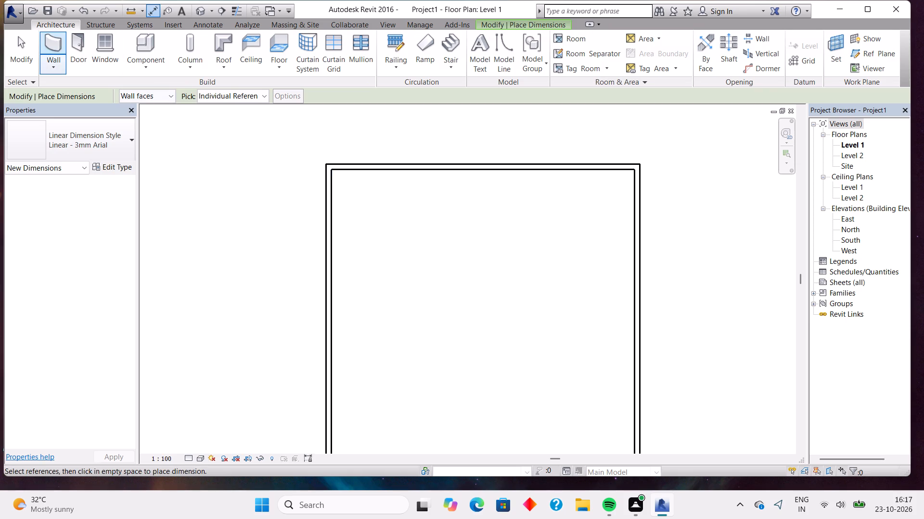
{"action": "left_click", "coordinate": [58, 37]}
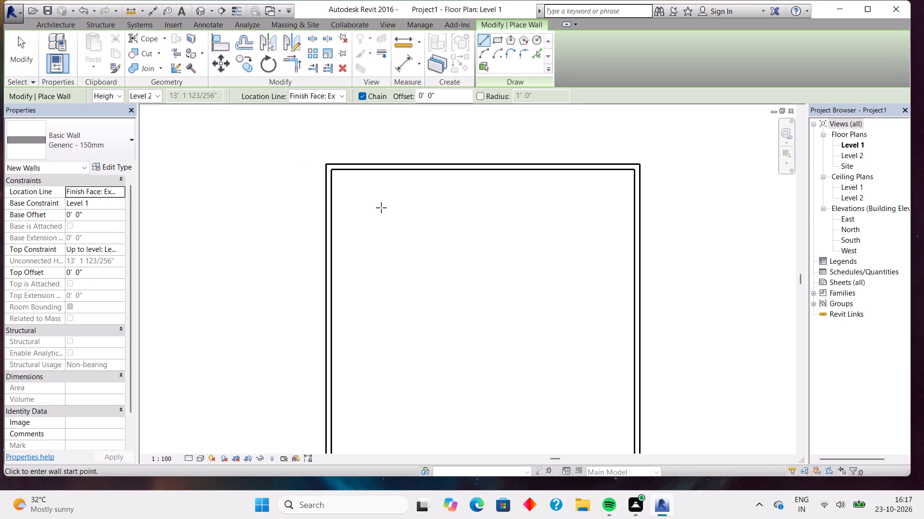
{"action": "left_click", "coordinate": [332, 316]}
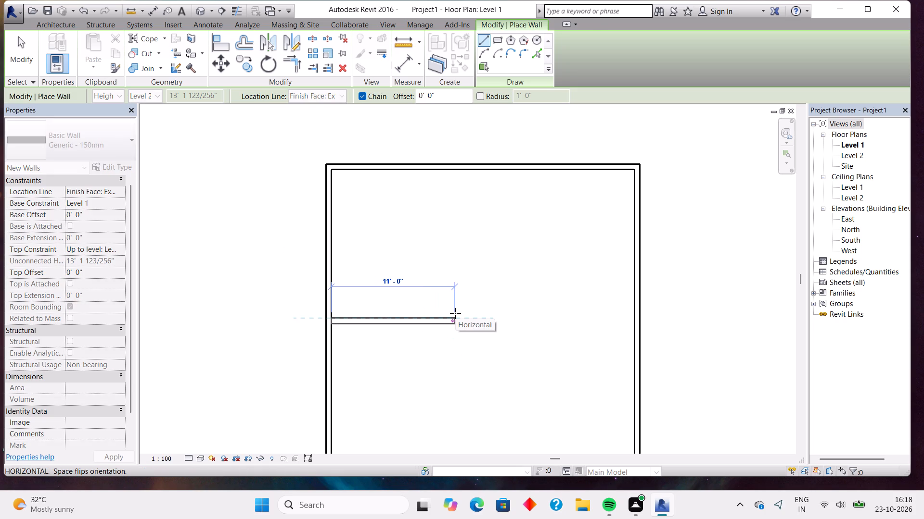
{"action": "left_click", "coordinate": [455, 313]}
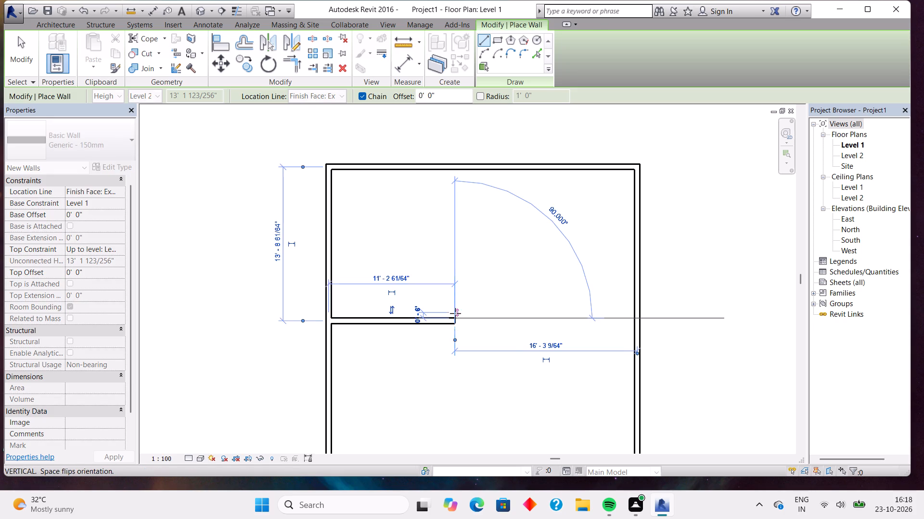
{"action": "left_click", "coordinate": [458, 175]}
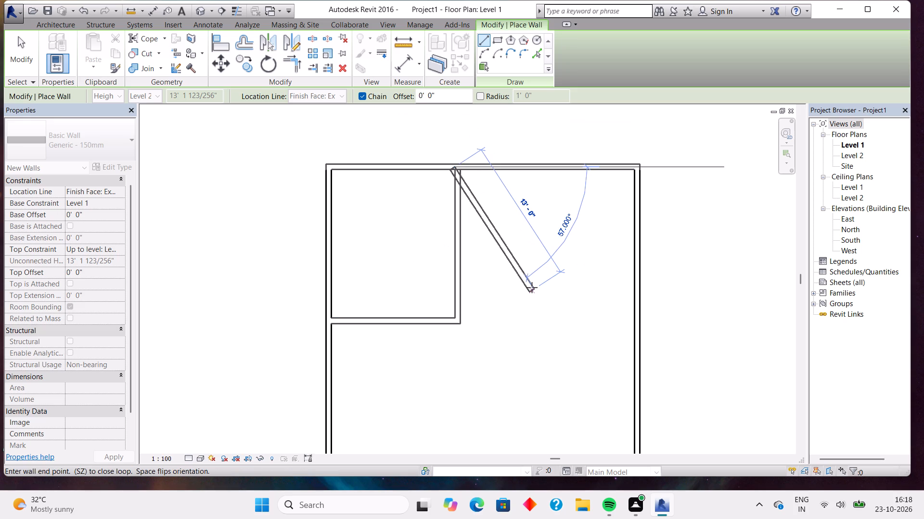
{"action": "key", "text": "Escape"}
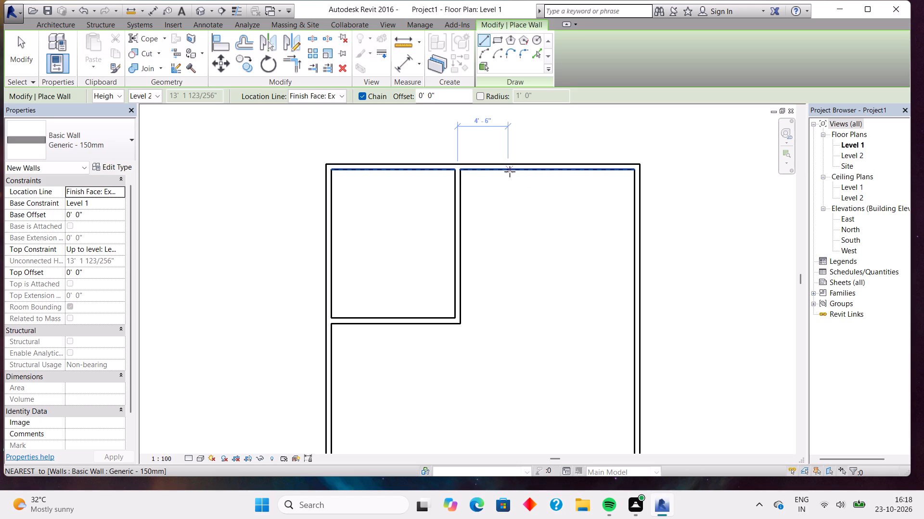
Draw two chained walls enclosing an upper-right room, starting about 4' 6" from the first room's wall and level with its lower wall.
{"action": "left_click", "coordinate": [510, 172]}
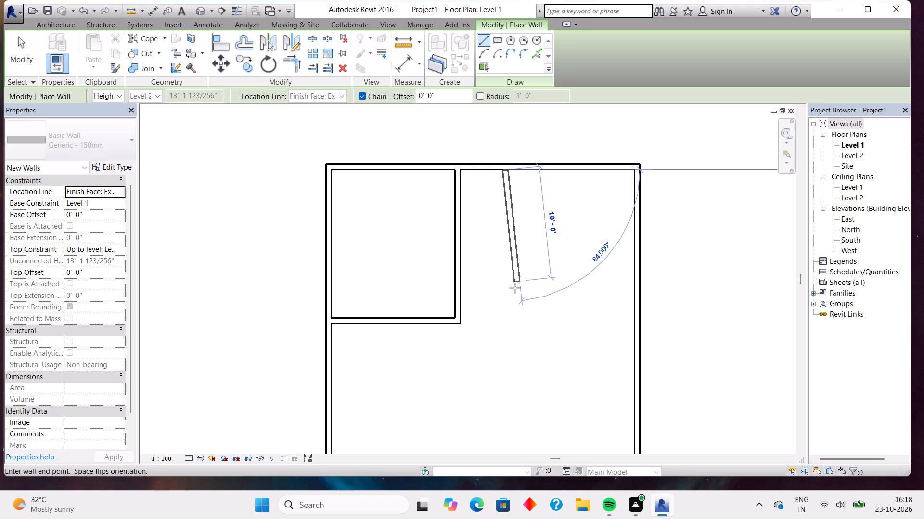
{"action": "left_click", "coordinate": [507, 313]}
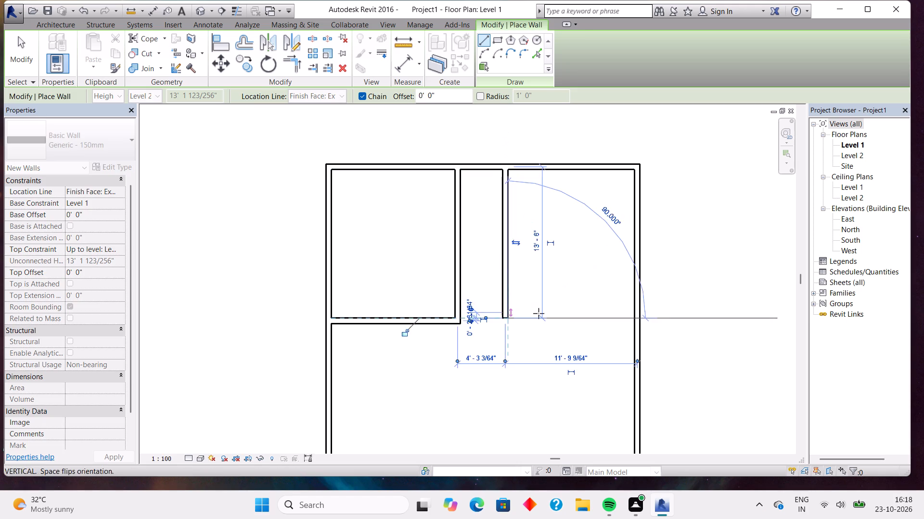
{"action": "left_click", "coordinate": [637, 316]}
{"action": "key", "text": "Escape"}
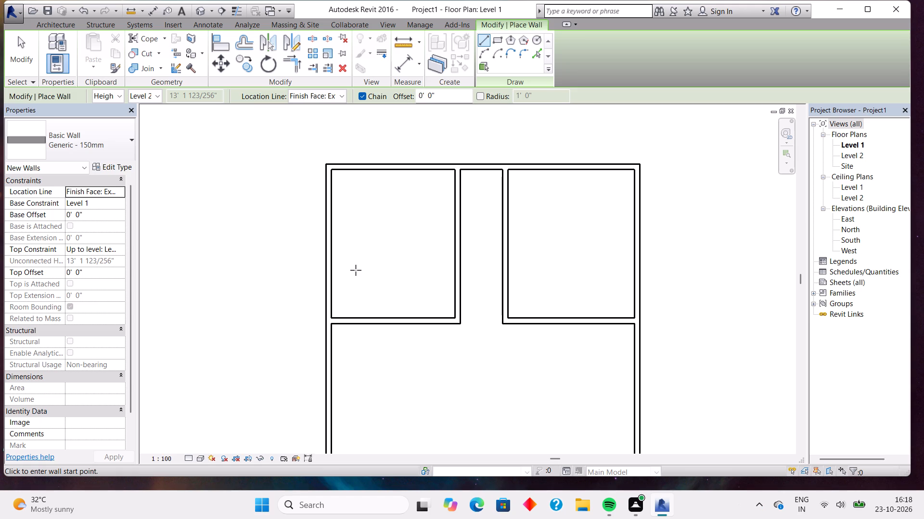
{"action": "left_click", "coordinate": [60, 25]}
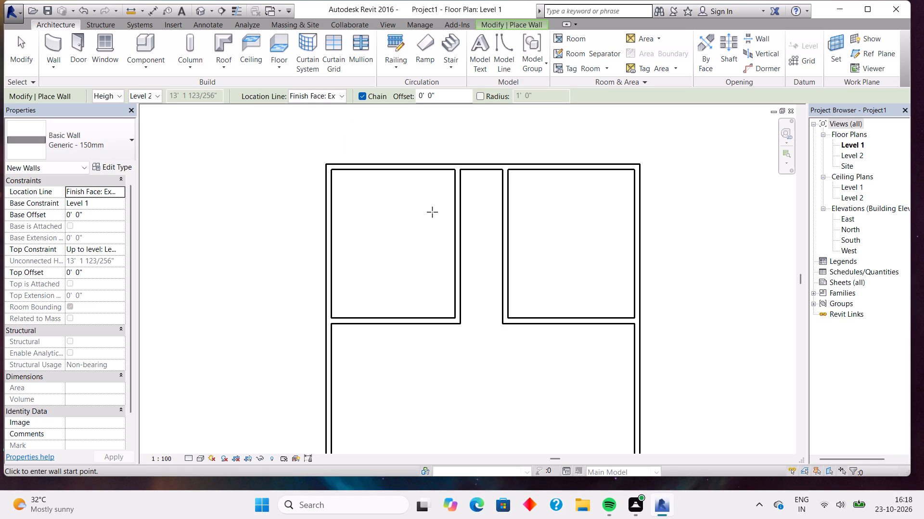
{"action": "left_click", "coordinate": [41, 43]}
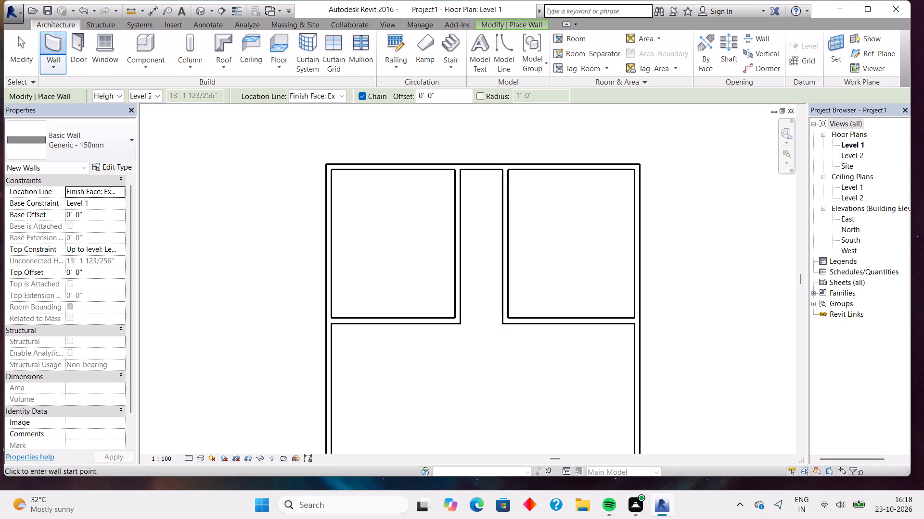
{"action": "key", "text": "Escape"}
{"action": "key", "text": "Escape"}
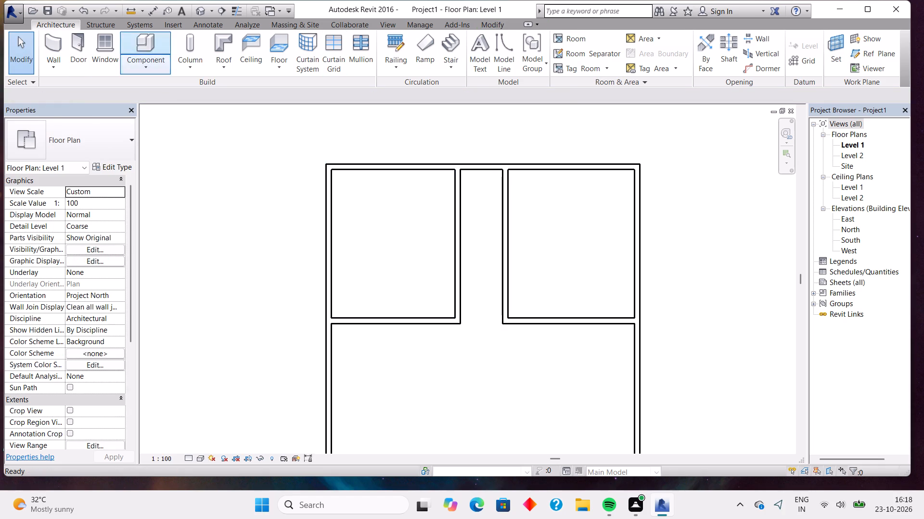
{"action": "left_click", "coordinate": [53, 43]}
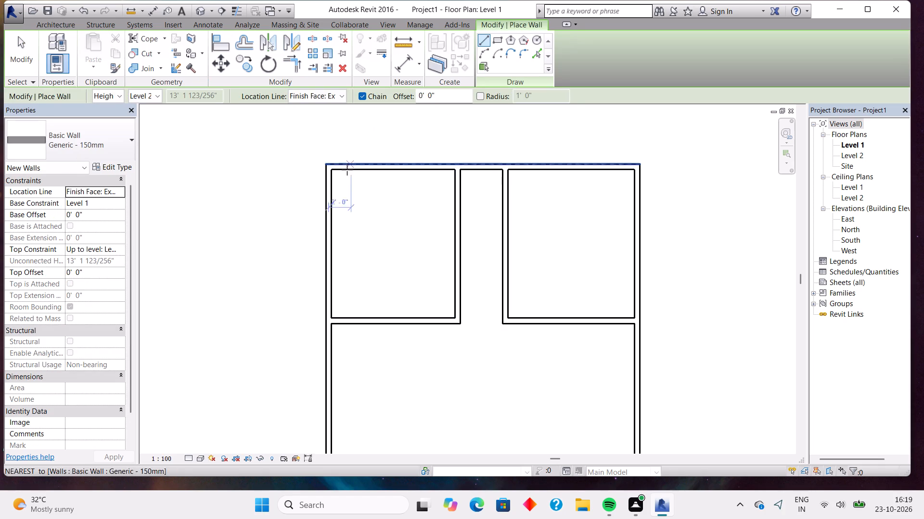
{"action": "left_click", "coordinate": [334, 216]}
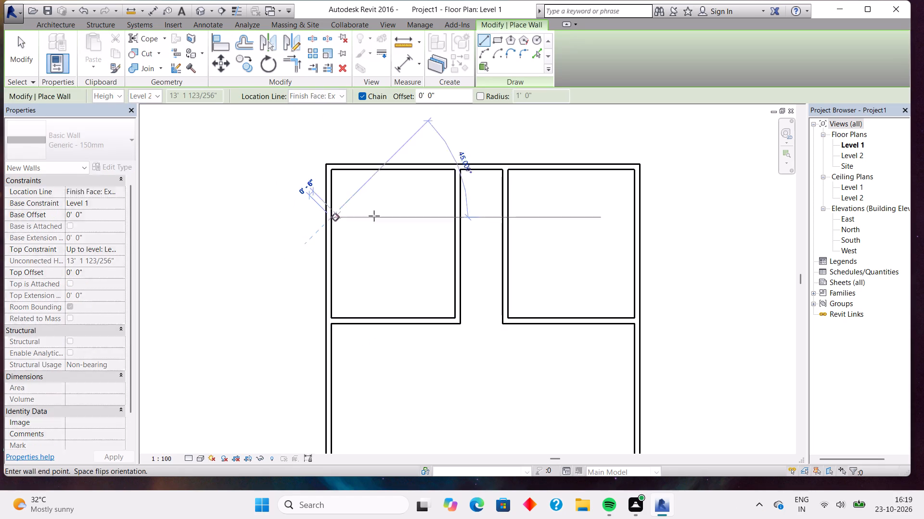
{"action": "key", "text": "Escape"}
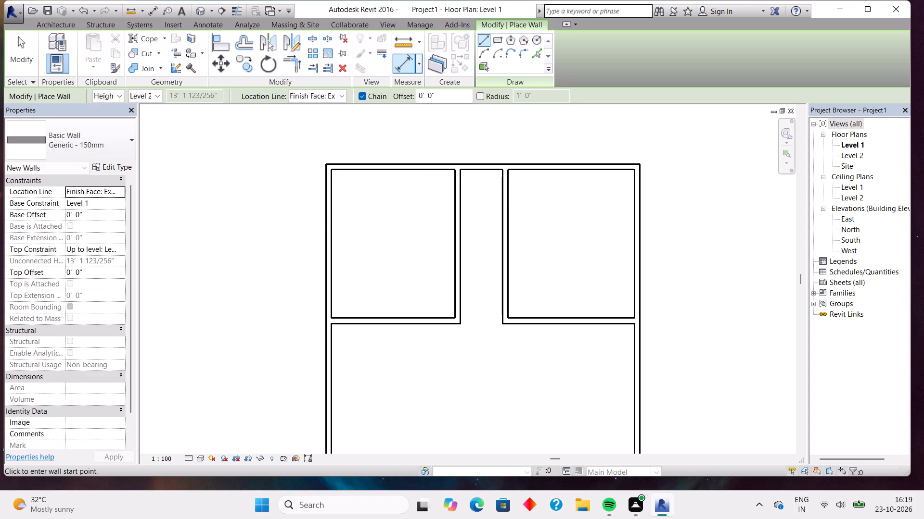
Check the clear width and depth of the upper-left room with aligned dimensions between inner wall faces.
{"action": "left_click", "coordinate": [399, 70]}
{"action": "left_click", "coordinate": [334, 215]}
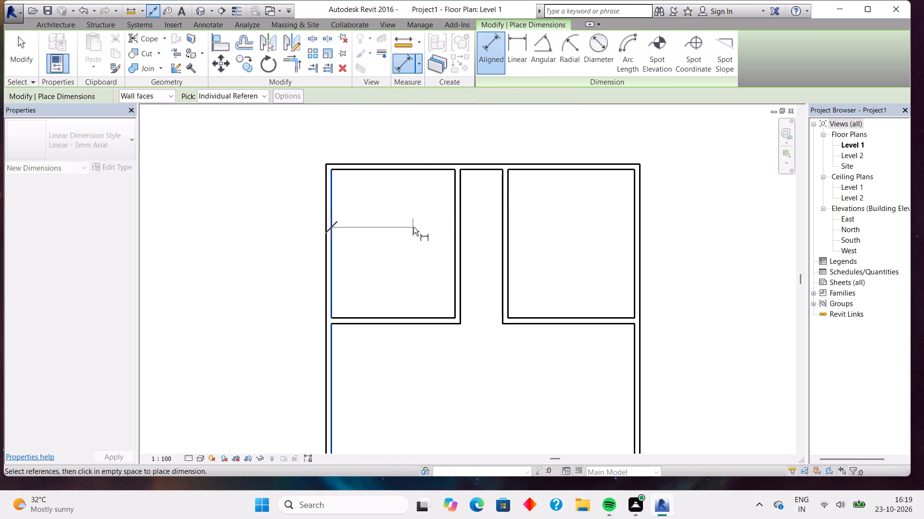
{"action": "left_click", "coordinate": [456, 210]}
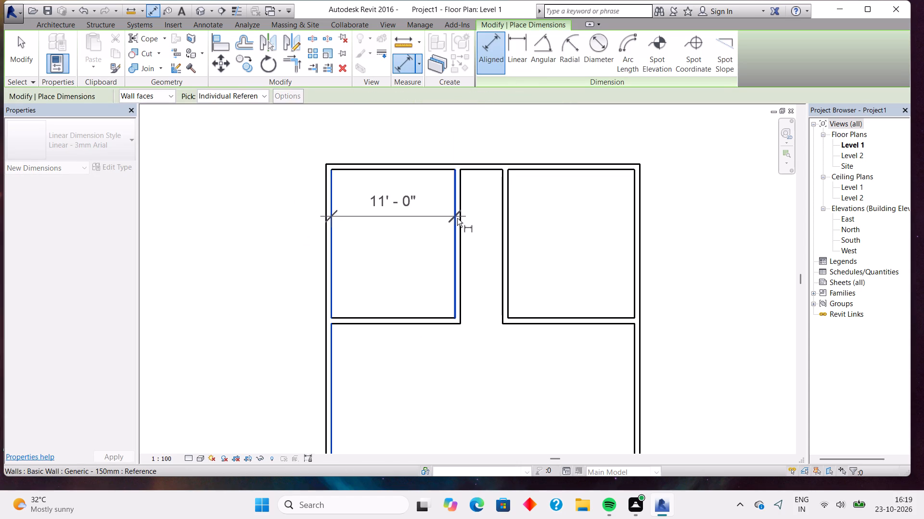
{"action": "key", "text": "Escape"}
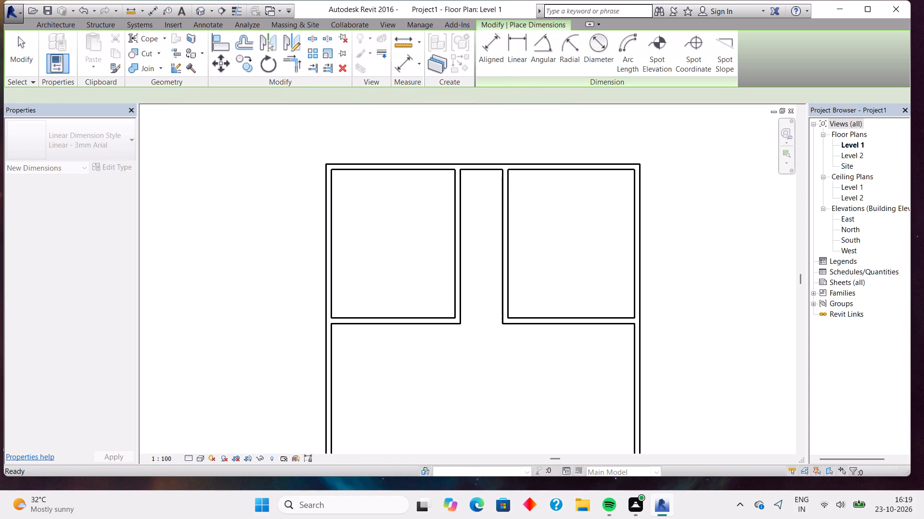
{"action": "left_click", "coordinate": [396, 173]}
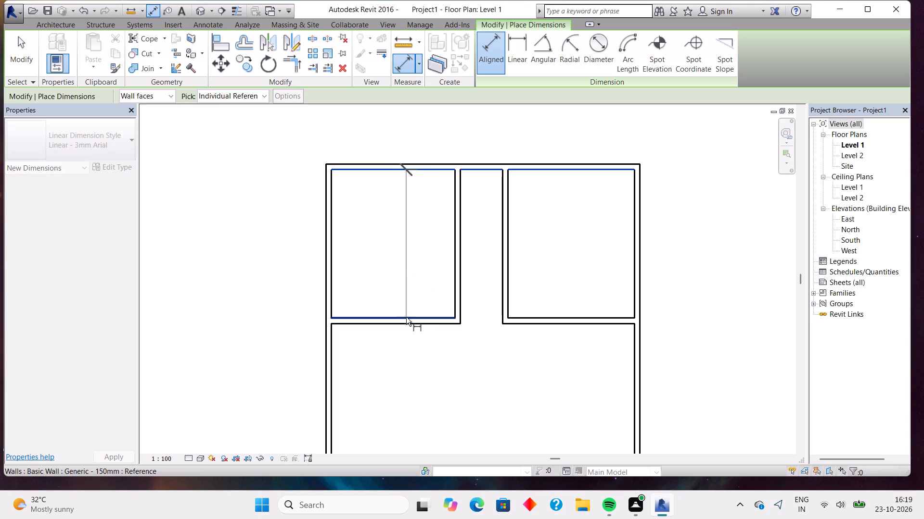
{"action": "left_click", "coordinate": [406, 317]}
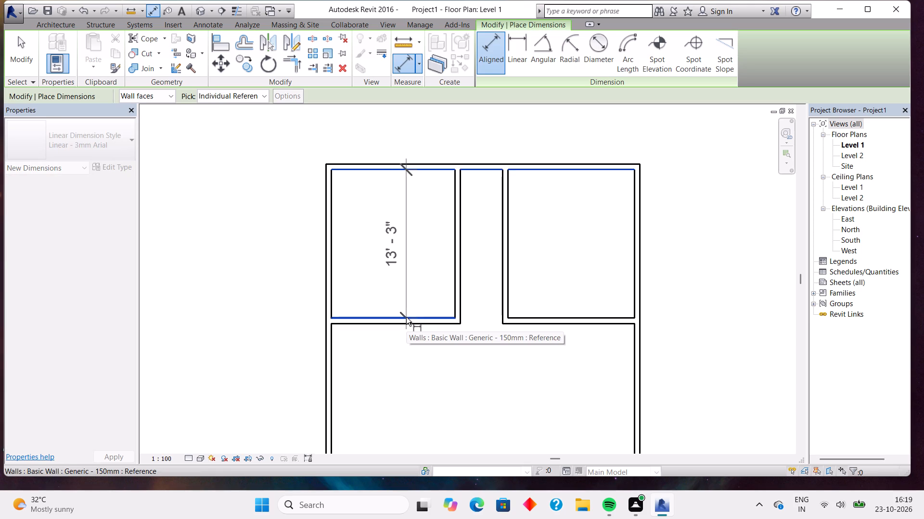
{"action": "key", "text": "Escape"}
{"action": "key", "text": "Escape"}
Nudge the upper-left room's lower wall upward by 1' 3" in total for a 12' clear depth, rechecking the depth partway.
{"action": "left_click", "coordinate": [406, 317]}
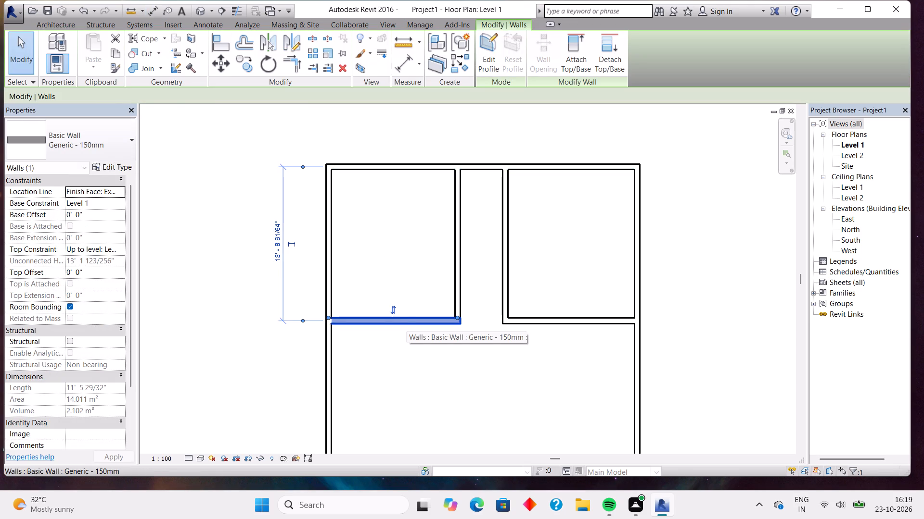
{"action": "key", "text": "Up"}
{"action": "key", "text": "Up"}
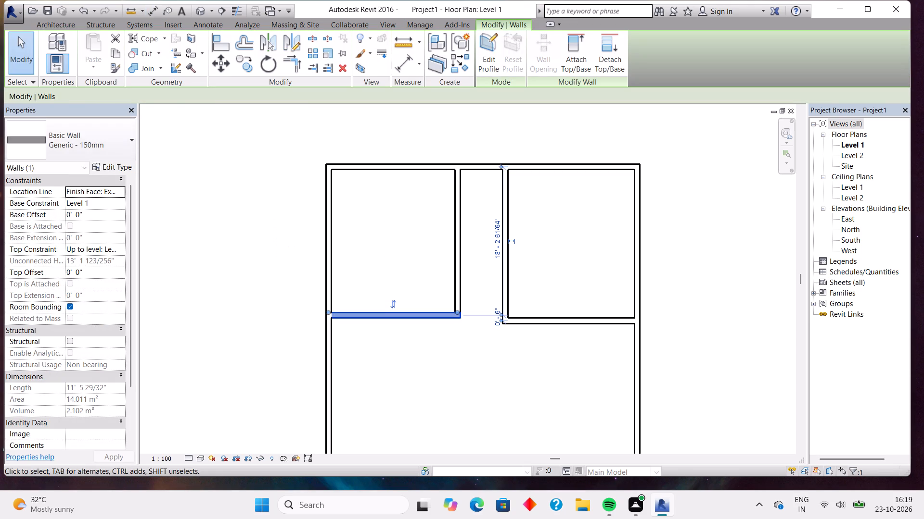
{"action": "left_click", "coordinate": [399, 67]}
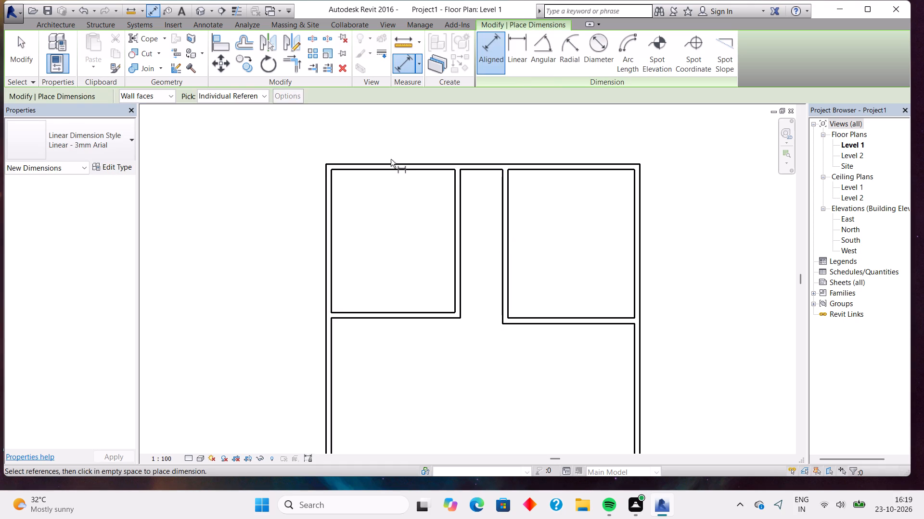
{"action": "left_click", "coordinate": [395, 173]}
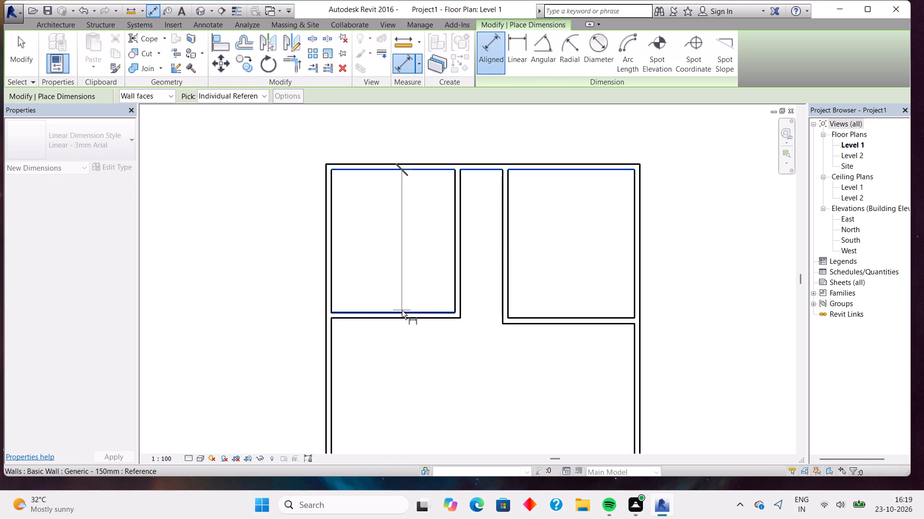
{"action": "left_click", "coordinate": [402, 310]}
{"action": "key", "text": "Escape"}
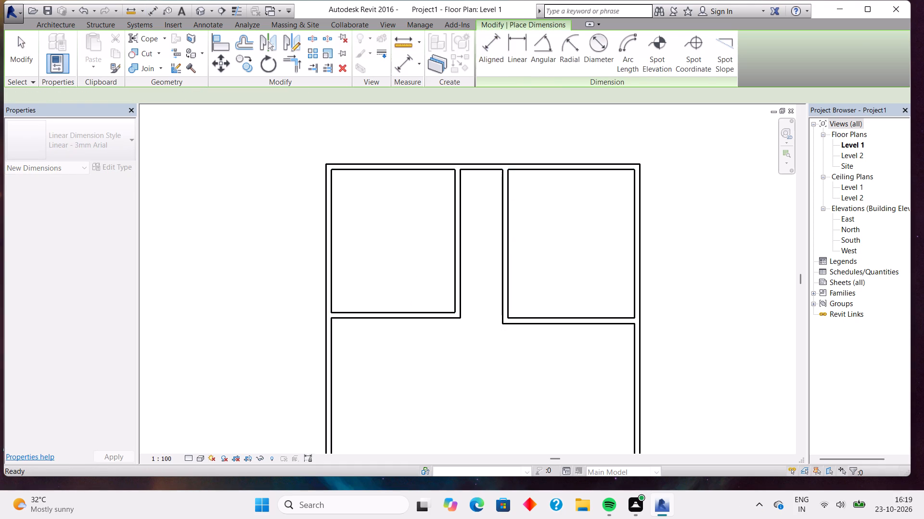
{"action": "key", "text": "Escape"}
{"action": "left_click", "coordinate": [402, 310]}
{"action": "key", "text": "Up"}
{"action": "key", "text": "Up"}
{"action": "key", "text": "Up"}
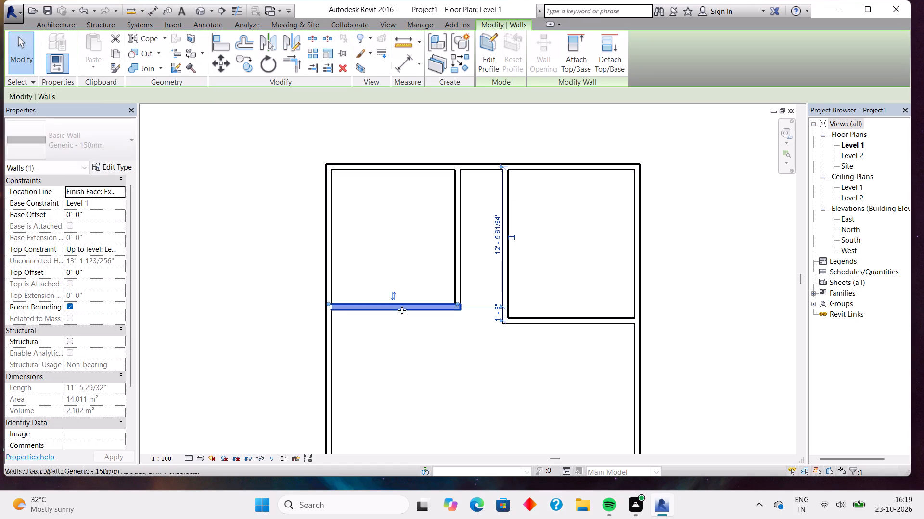
Check the clear depth of the upper-left room with an aligned dimension between its inner wall faces.
{"action": "left_click", "coordinate": [407, 60]}
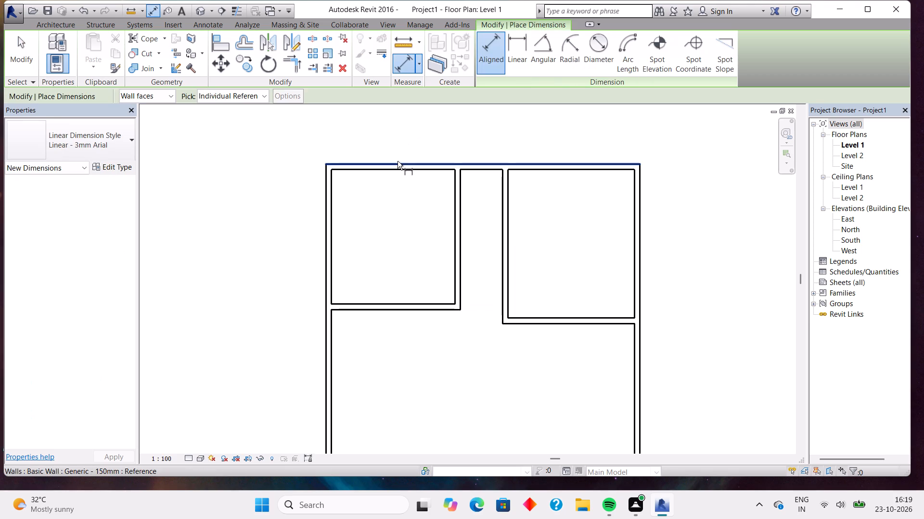
{"action": "left_click", "coordinate": [398, 167]}
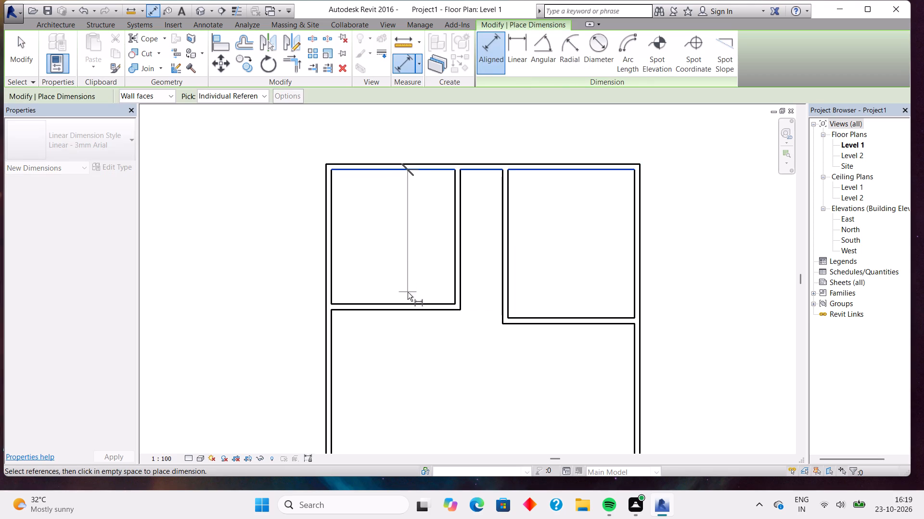
{"action": "left_click", "coordinate": [403, 302]}
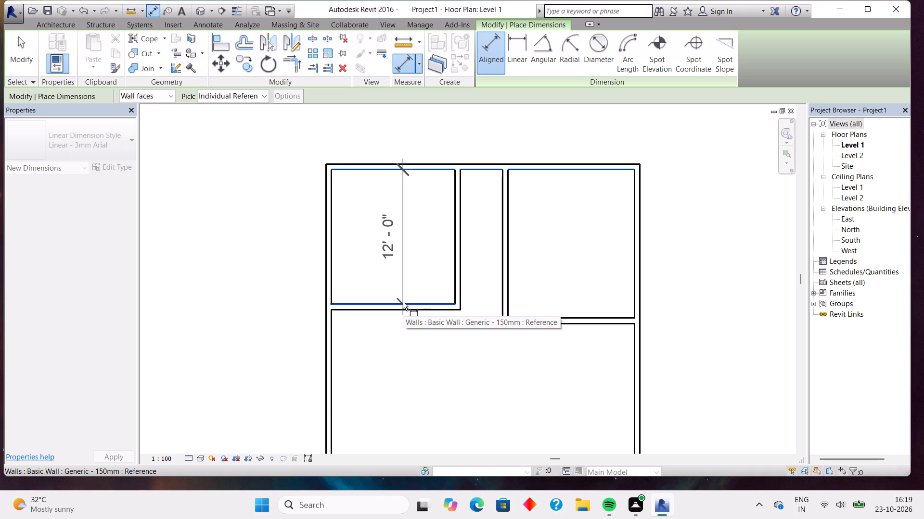
{"action": "key", "text": "Escape"}
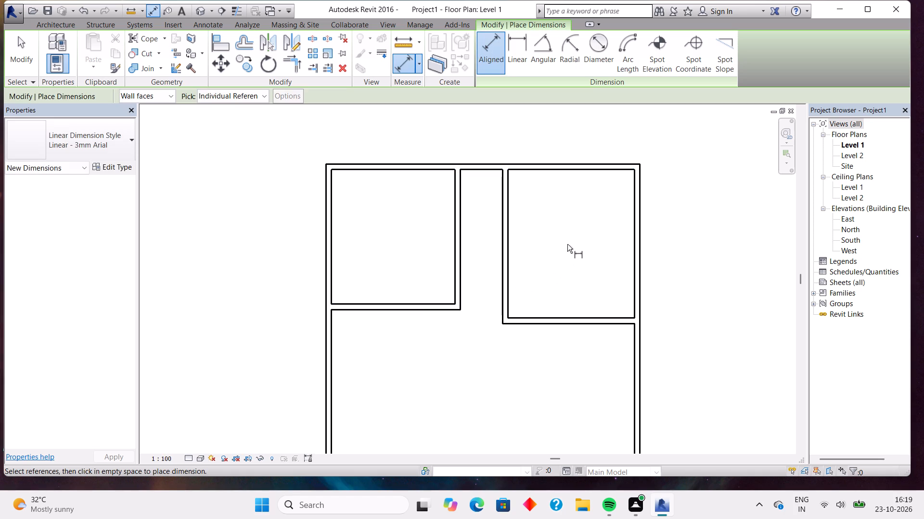
{"action": "key", "text": "Escape"}
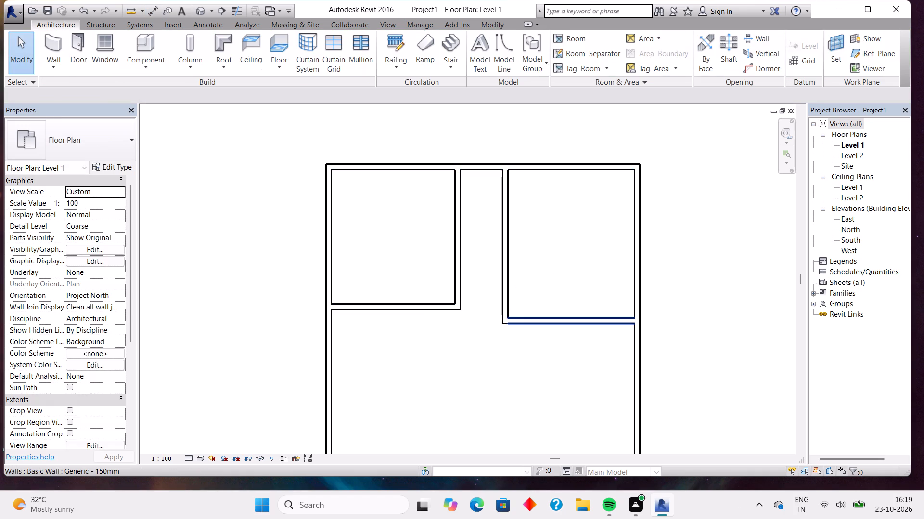
Nudge the upper-right room's lower wall upward by 1' 3" to line up with the upper-left room's lower wall.
{"action": "left_click", "coordinate": [567, 316]}
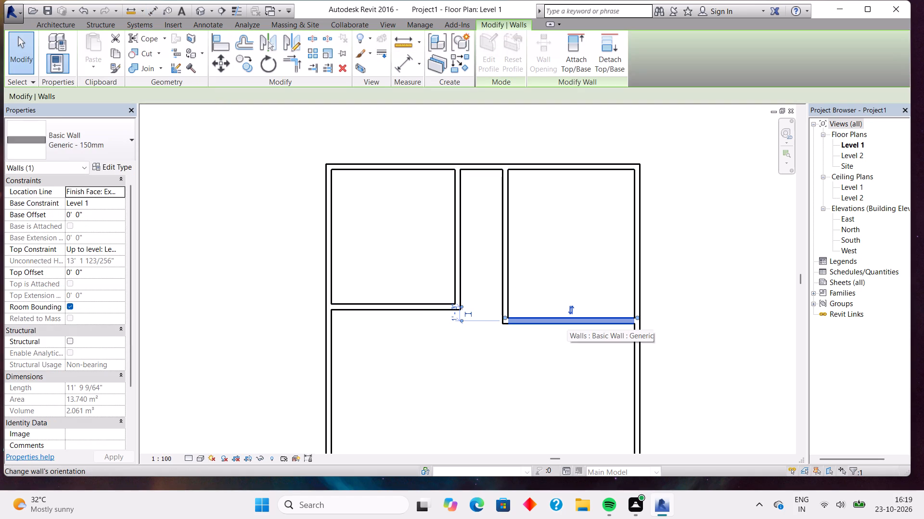
{"action": "key", "text": "Up"}
{"action": "key", "text": "Up"}
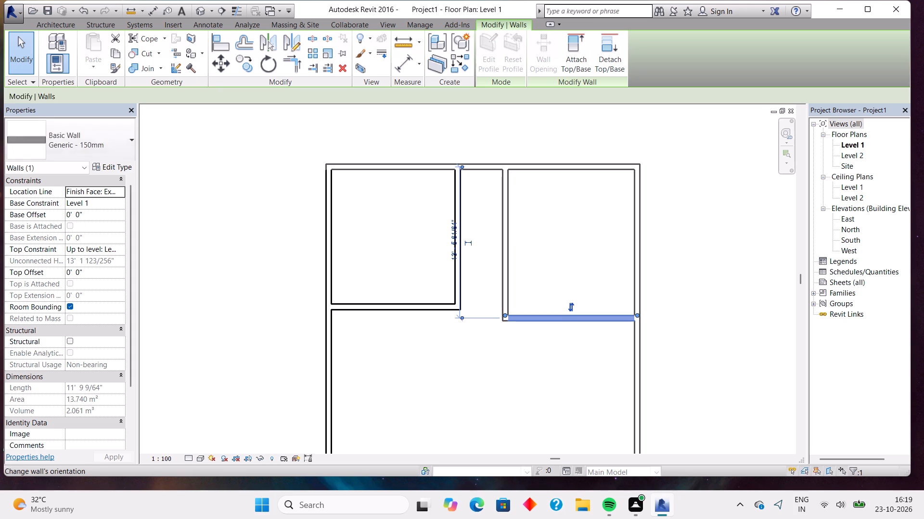
{"action": "key", "text": "Up"}
{"action": "key", "text": "Up"}
{"action": "key", "text": "Up"}
{"action": "key", "text": "Up"}
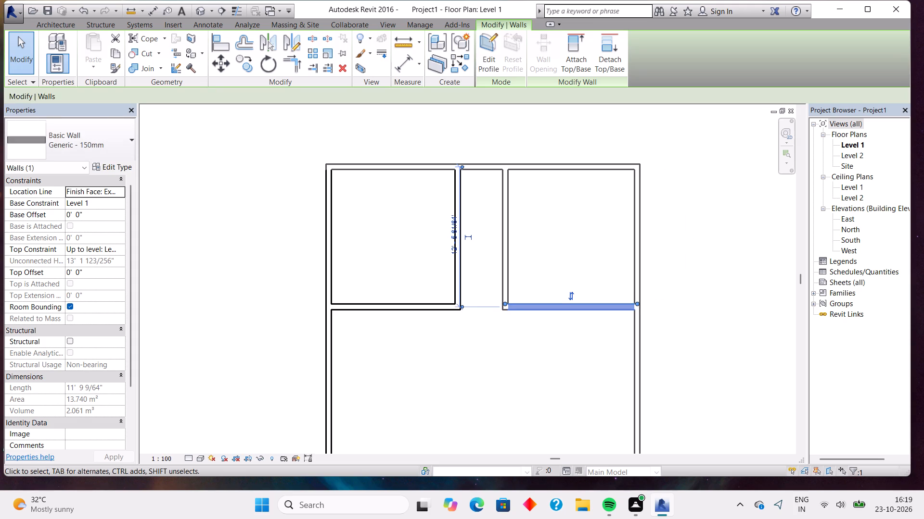
{"action": "key", "text": "Down"}
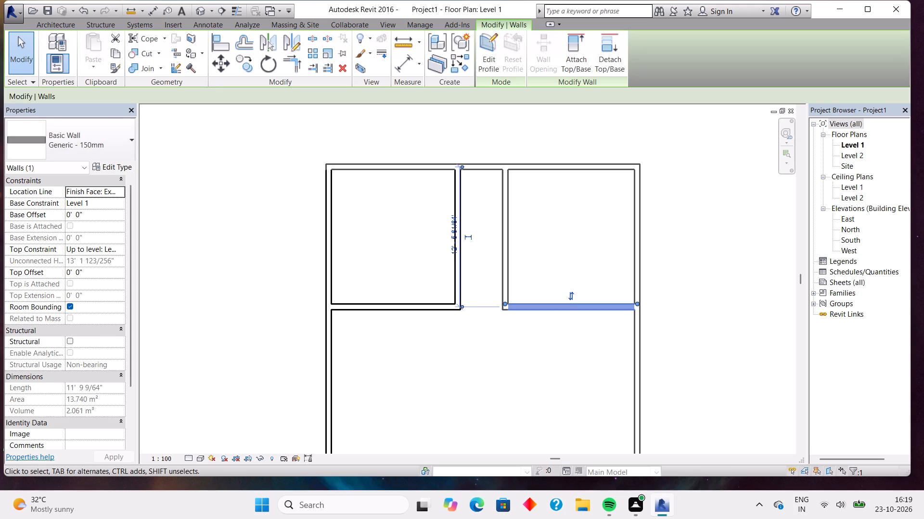
Check the clear width of the upper-right room with an aligned dimension between its inner wall faces.
{"action": "key", "text": "Escape"}
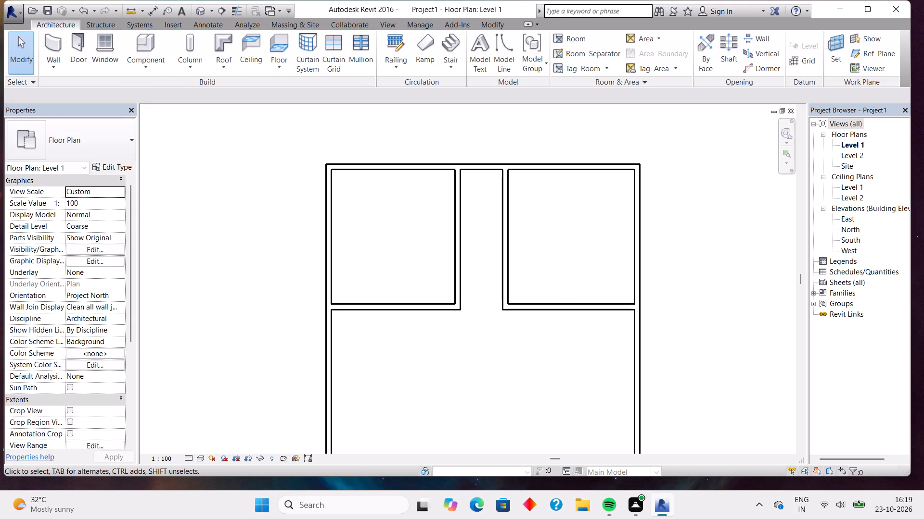
{"action": "scroll", "coordinate": [490, 312], "scroll_direction": "up", "scroll_amount": 3}
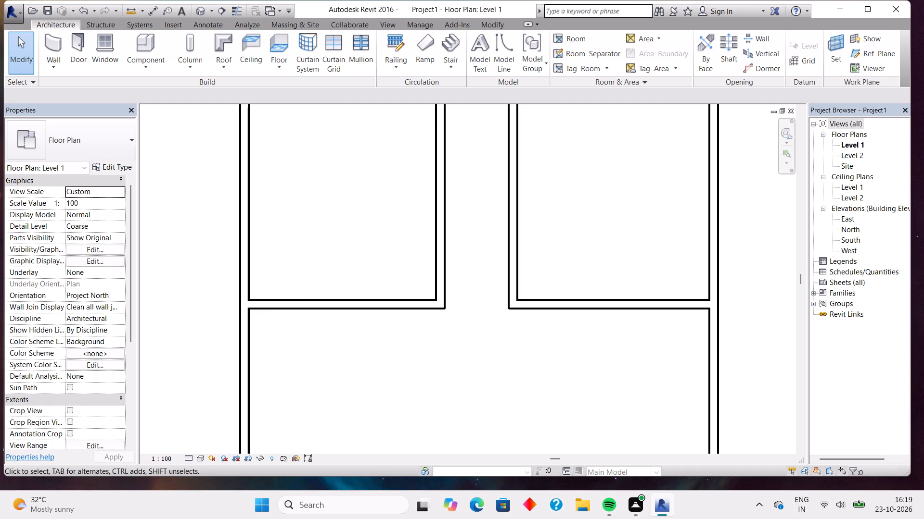
{"action": "scroll", "coordinate": [490, 312], "scroll_direction": "down", "scroll_amount": 2}
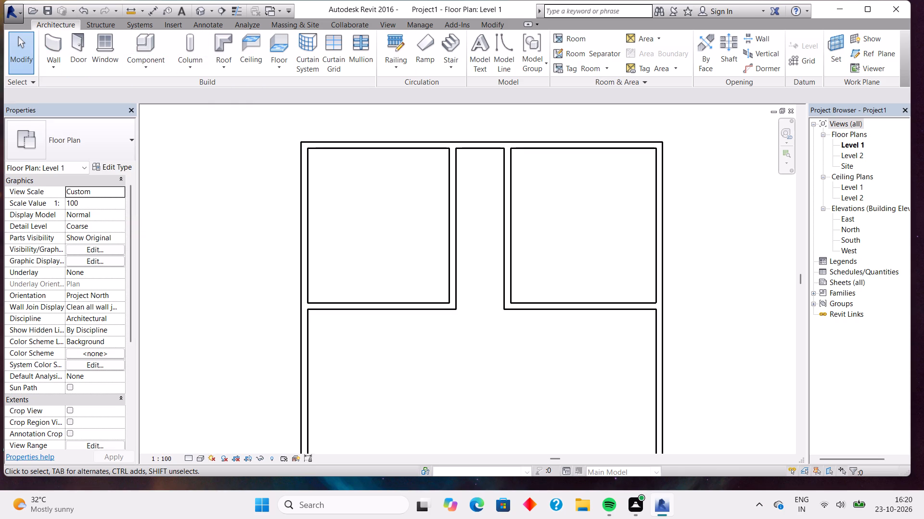
{"action": "left_click", "coordinate": [48, 40]}
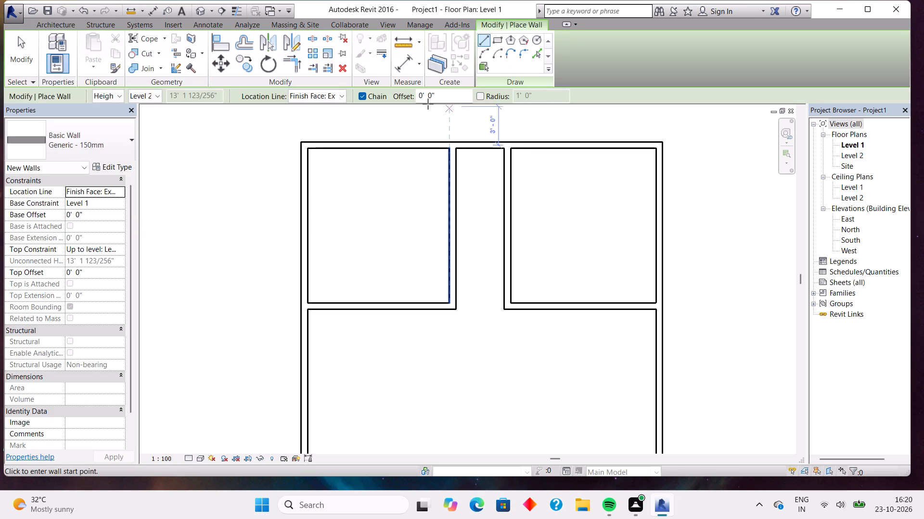
{"action": "left_click", "coordinate": [399, 61]}
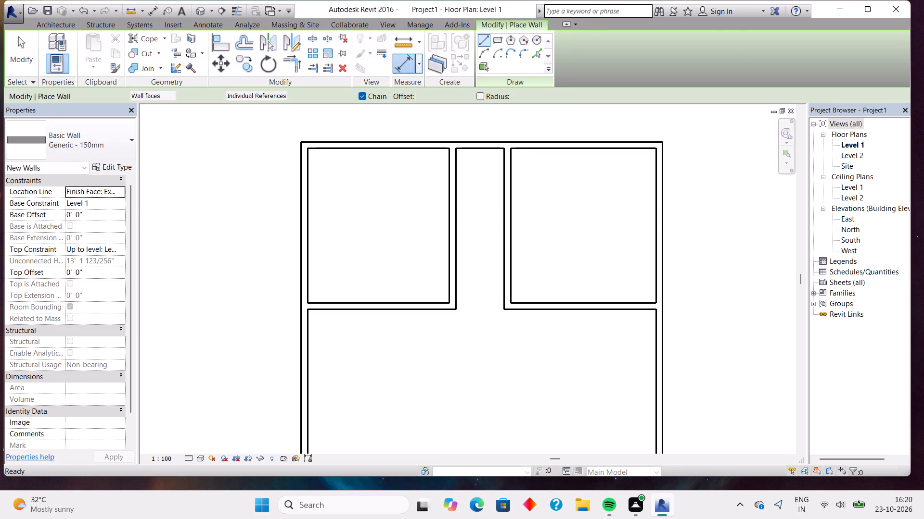
{"action": "left_click", "coordinate": [513, 208]}
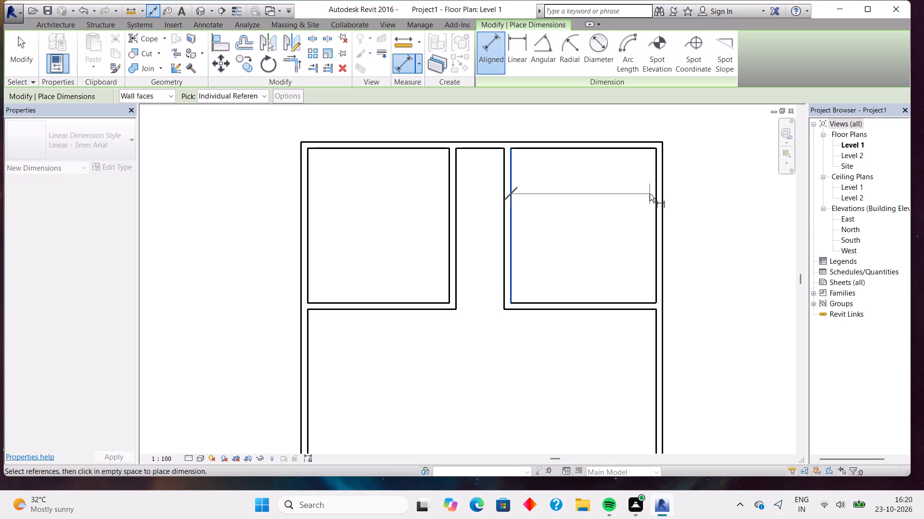
{"action": "left_click", "coordinate": [657, 199]}
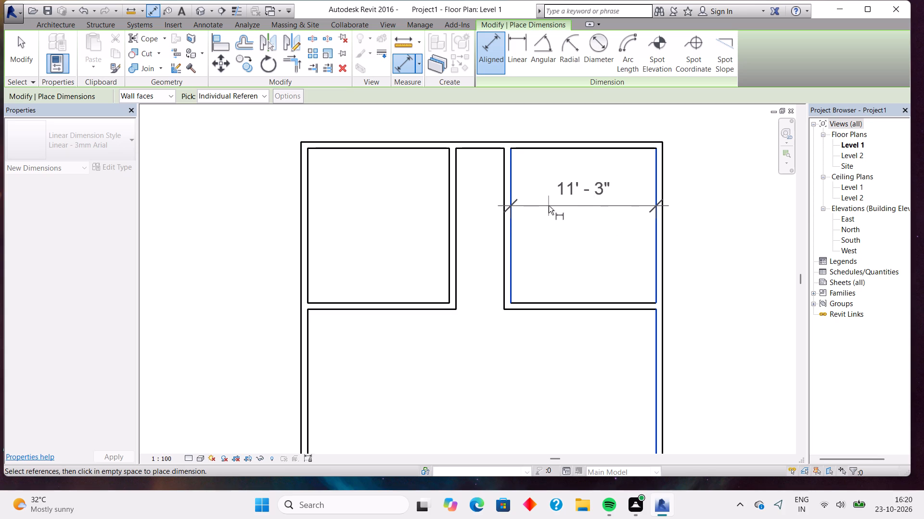
{"action": "key", "text": "Escape"}
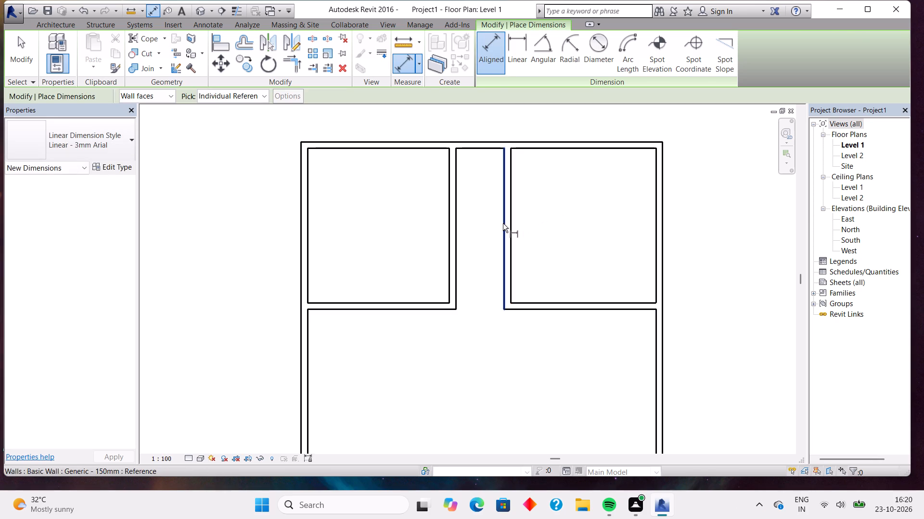
{"action": "key", "text": "Escape"}
Nudge the upper-right room's left wall rightward by 9" in total, rechecking the room's clear width after the first 3".
{"action": "left_click", "coordinate": [503, 223]}
{"action": "key", "text": "Right"}
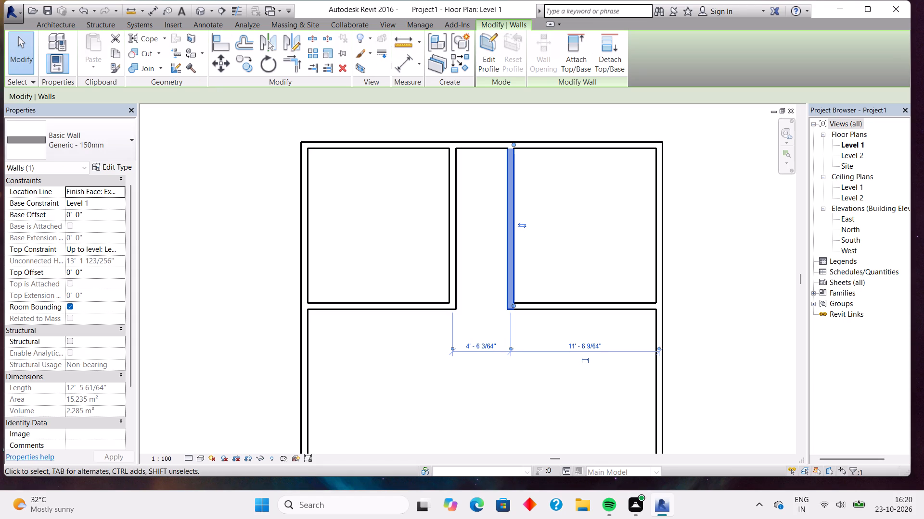
{"action": "left_click", "coordinate": [398, 72]}
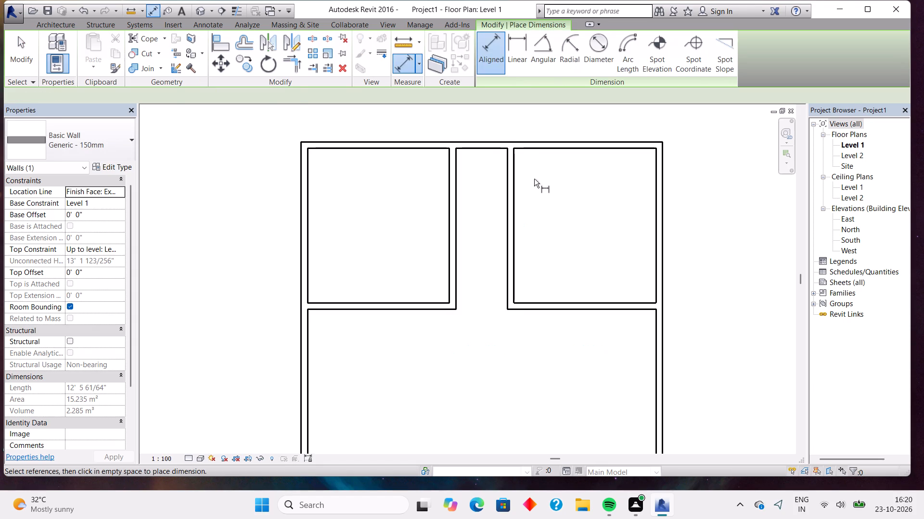
{"action": "left_click", "coordinate": [513, 212]}
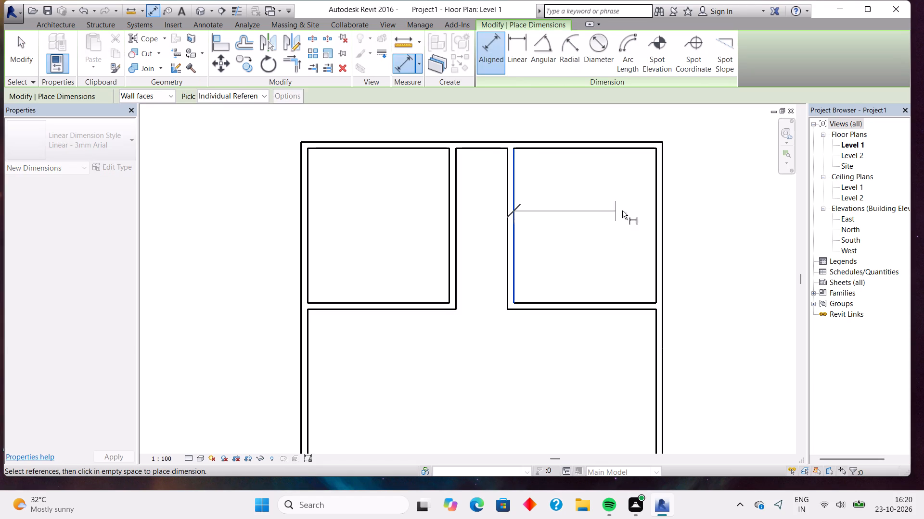
{"action": "left_click", "coordinate": [654, 213]}
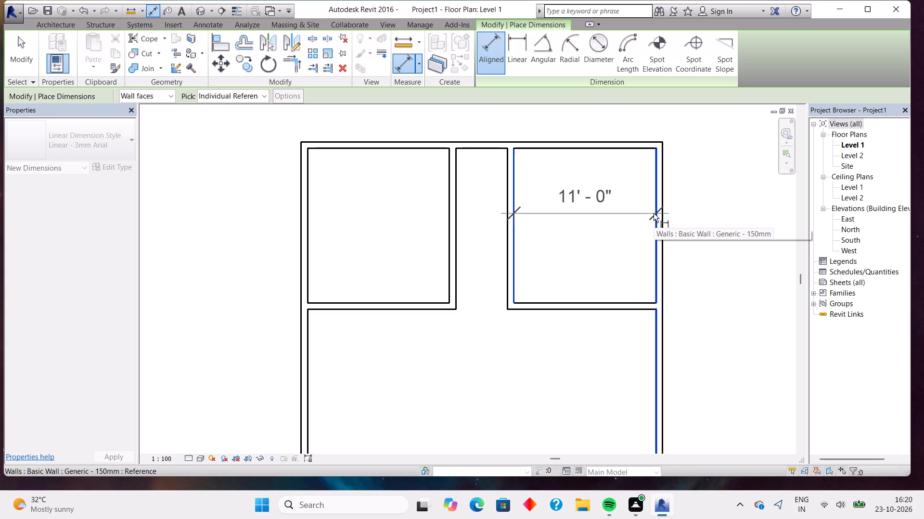
{"action": "key", "text": "Escape"}
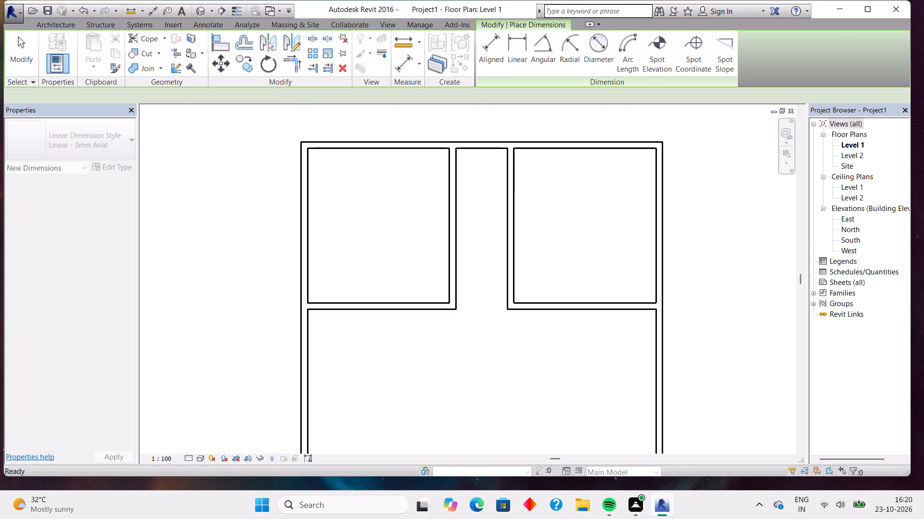
{"action": "key", "text": "Escape"}
{"action": "key", "text": "Escape"}
{"action": "left_click", "coordinate": [506, 208]}
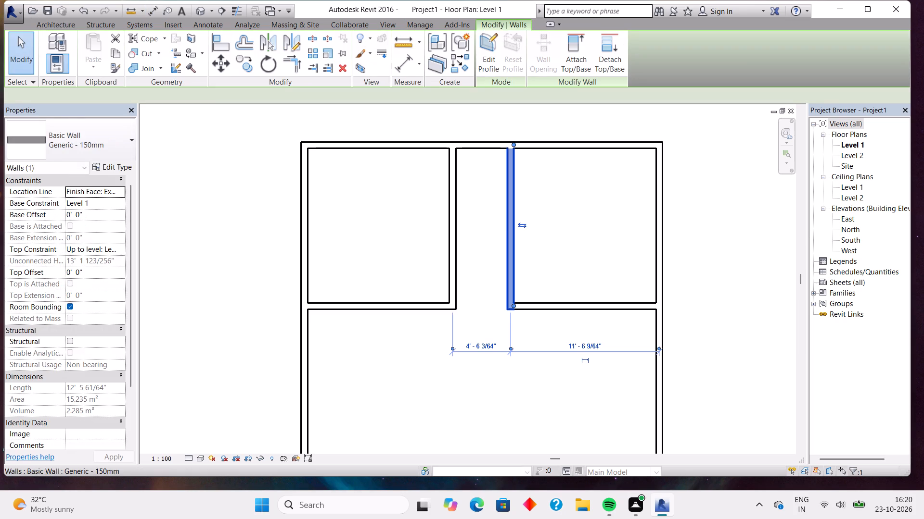
{"action": "key", "text": "Right"}
{"action": "key", "text": "Right"}
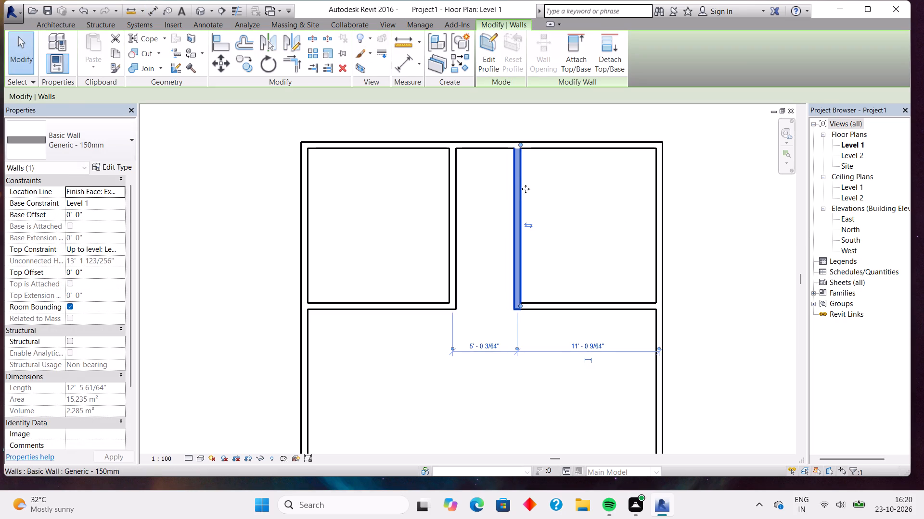
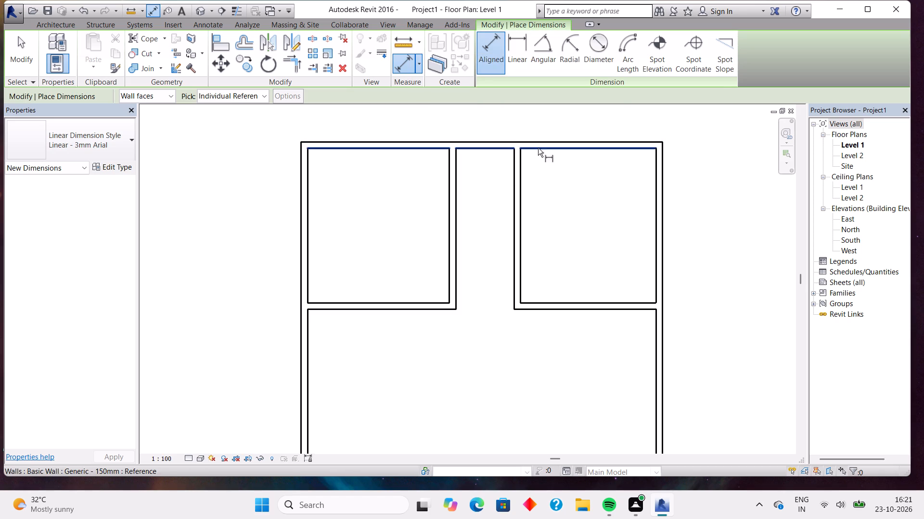
Check the clear width of the upper-right room with an aligned dimension between its inner wall faces.
{"action": "left_click", "coordinate": [523, 188]}
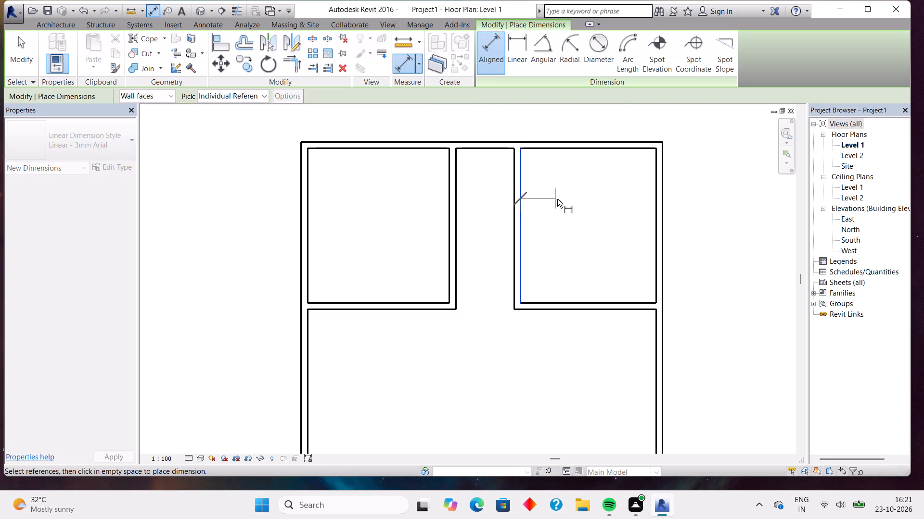
{"action": "left_click", "coordinate": [656, 211]}
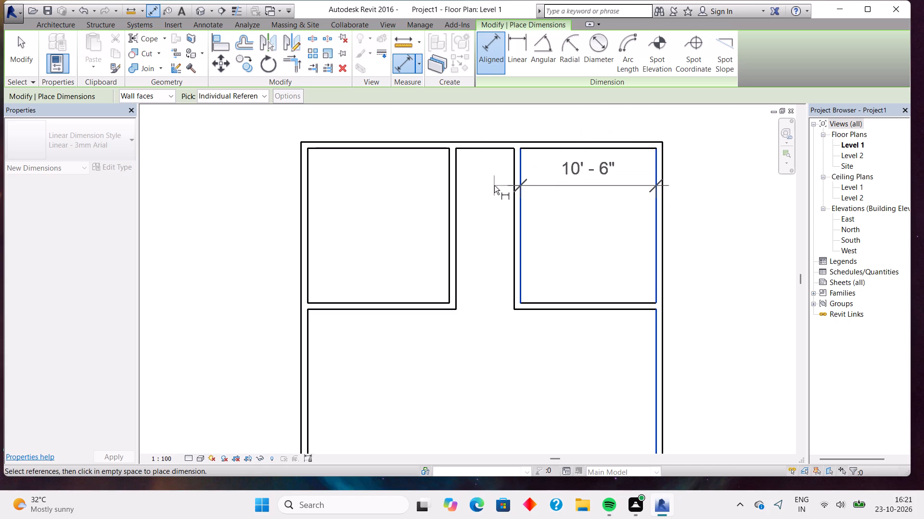
{"action": "key", "text": "Escape"}
Check the clear width of the passage between the two upper rooms with an aligned dimension between its wall faces.
{"action": "left_click", "coordinate": [458, 178]}
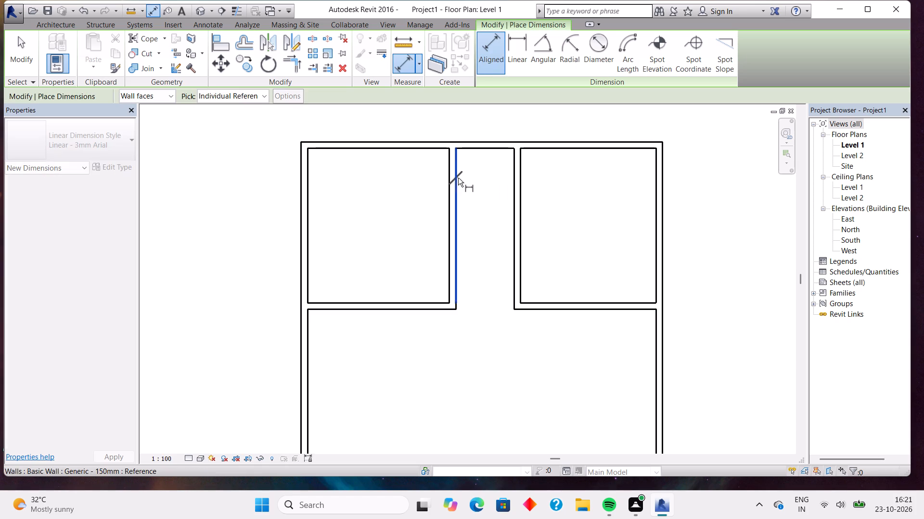
{"action": "left_click", "coordinate": [513, 183]}
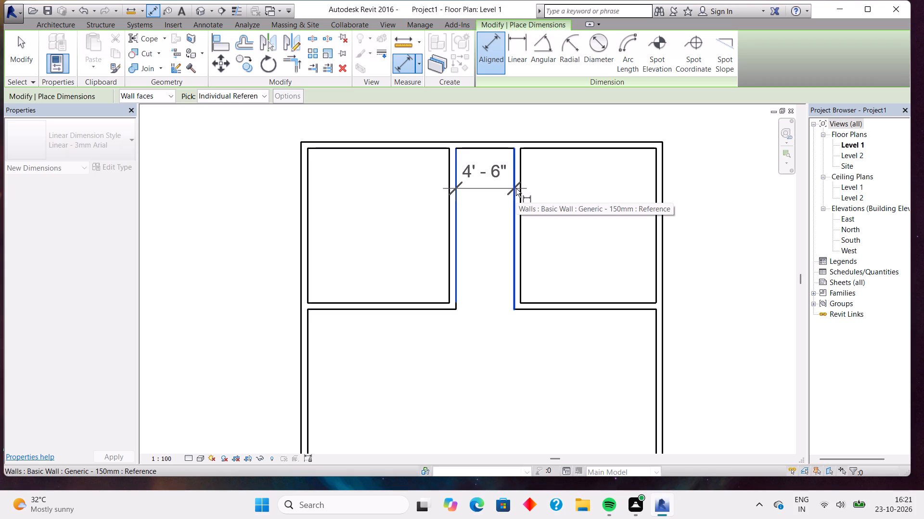
{"action": "key", "text": "Escape"}
{"action": "key", "text": "Escape"}
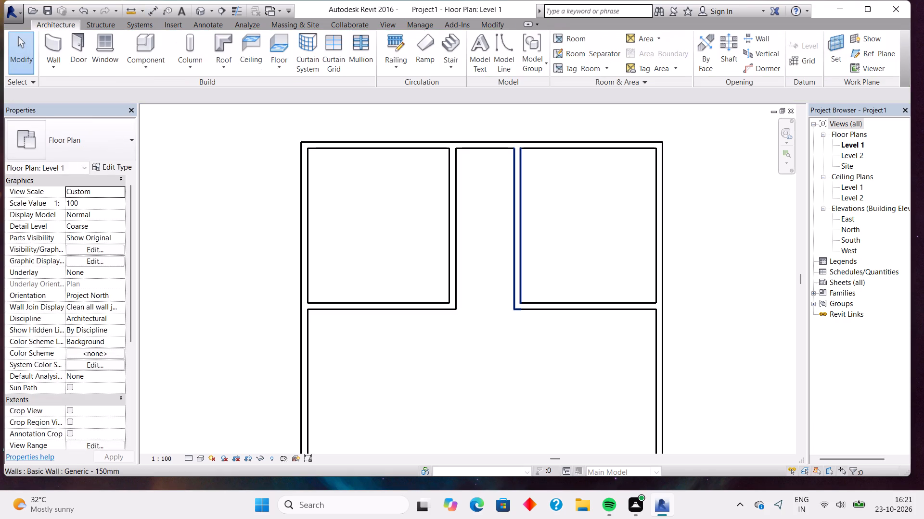
Nudge the upper-right room's left wall leftward by 3", rechecking the clear widths of the passage and the room.
{"action": "left_click", "coordinate": [515, 188]}
{"action": "key", "text": "Left"}
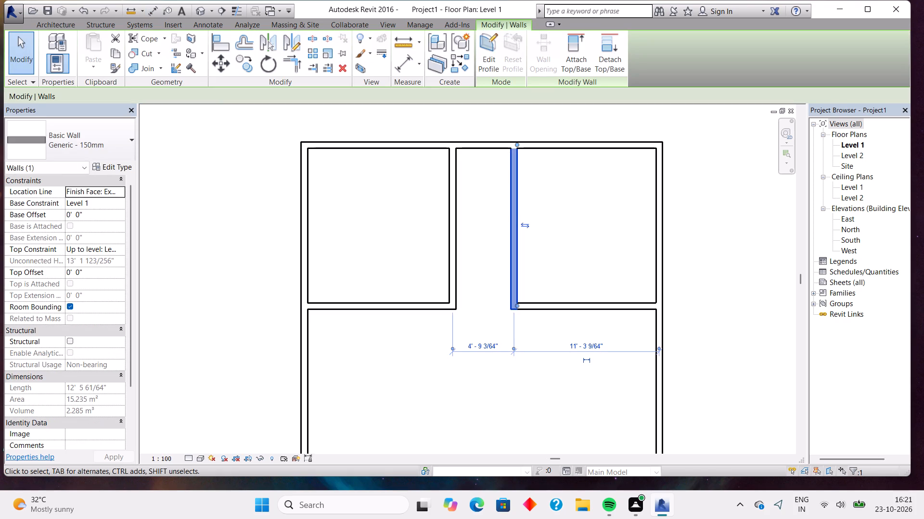
{"action": "left_click", "coordinate": [394, 63]}
{"action": "left_click", "coordinate": [456, 190]}
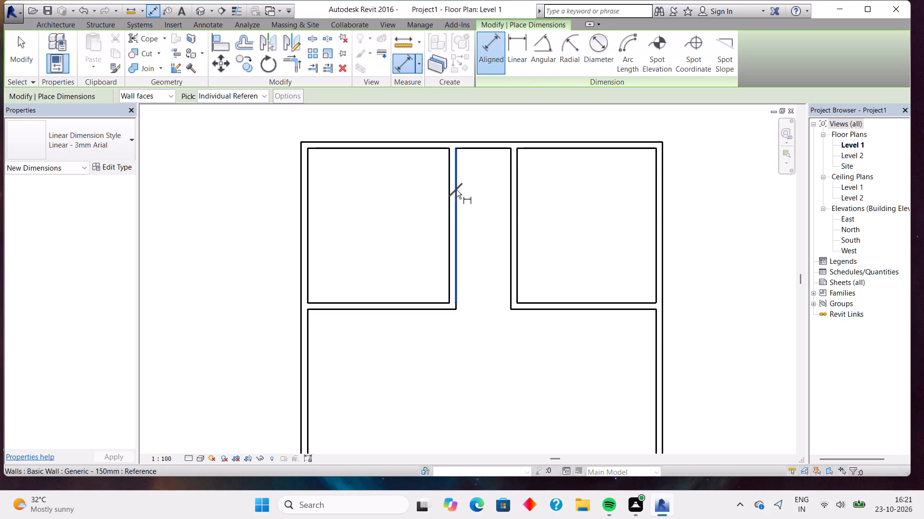
{"action": "left_click", "coordinate": [508, 184]}
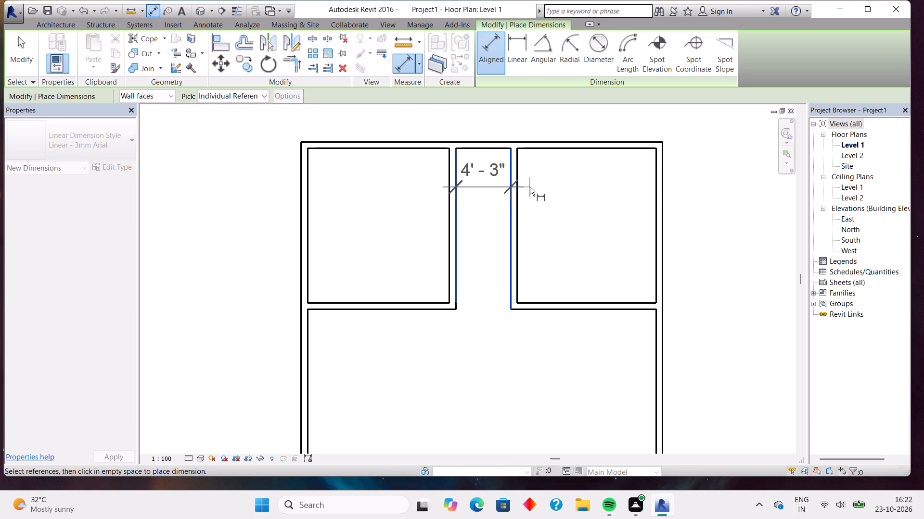
{"action": "key", "text": "Escape"}
{"action": "left_click", "coordinate": [519, 188]}
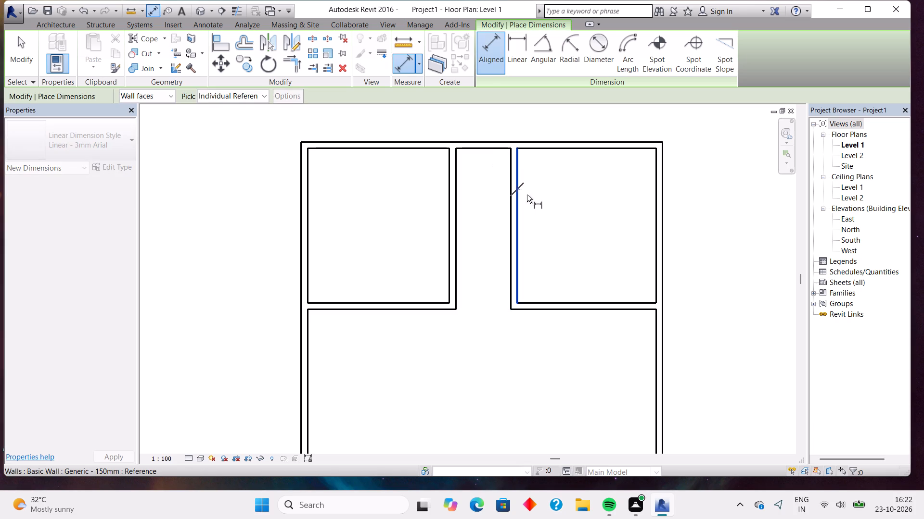
{"action": "left_click", "coordinate": [653, 196]}
{"action": "key", "text": "Escape"}
{"action": "key", "text": "Escape"}
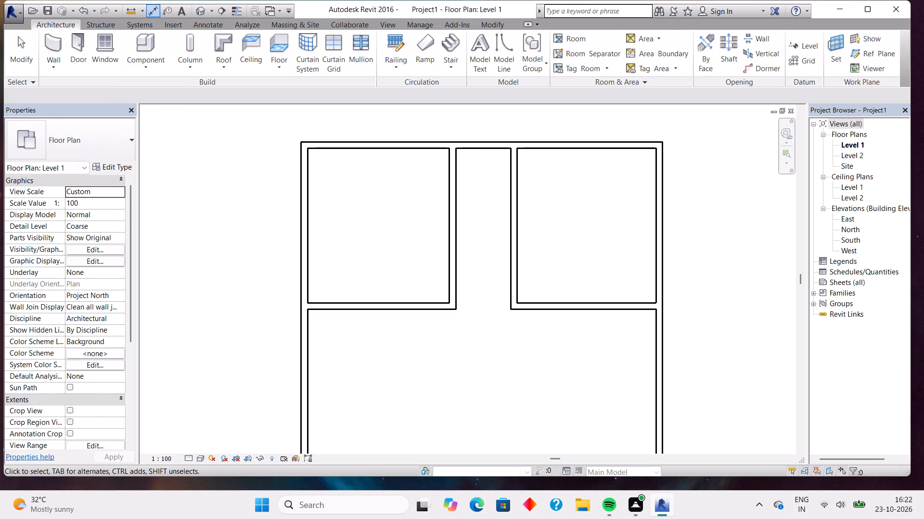
Nudge the upper-right room's left wall another 3" leftward and recheck the passage's clear width with an aligned dimension.
{"action": "left_click", "coordinate": [516, 187]}
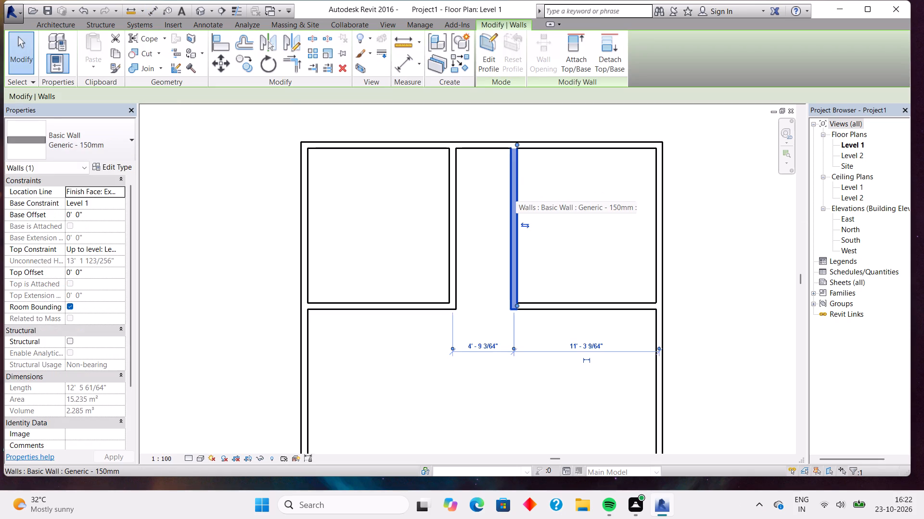
{"action": "key", "text": "Left"}
{"action": "left_click", "coordinate": [408, 68]}
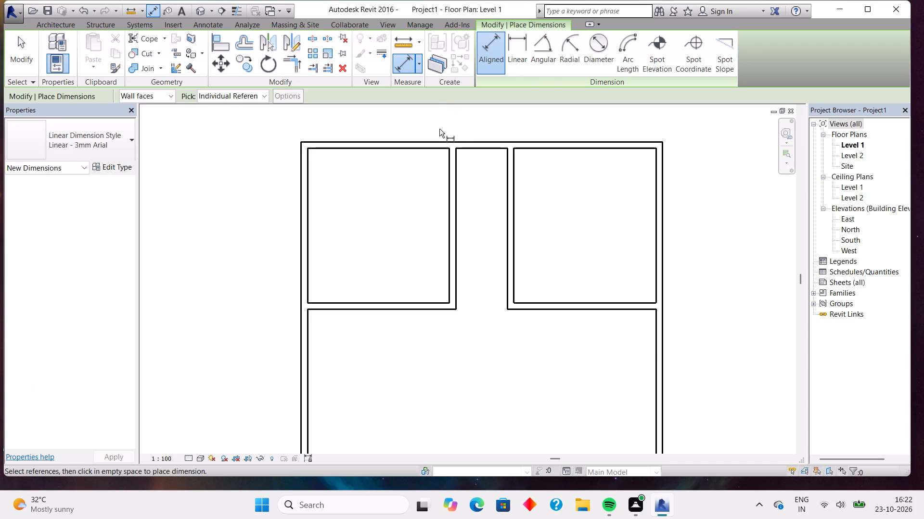
{"action": "left_click", "coordinate": [460, 188]}
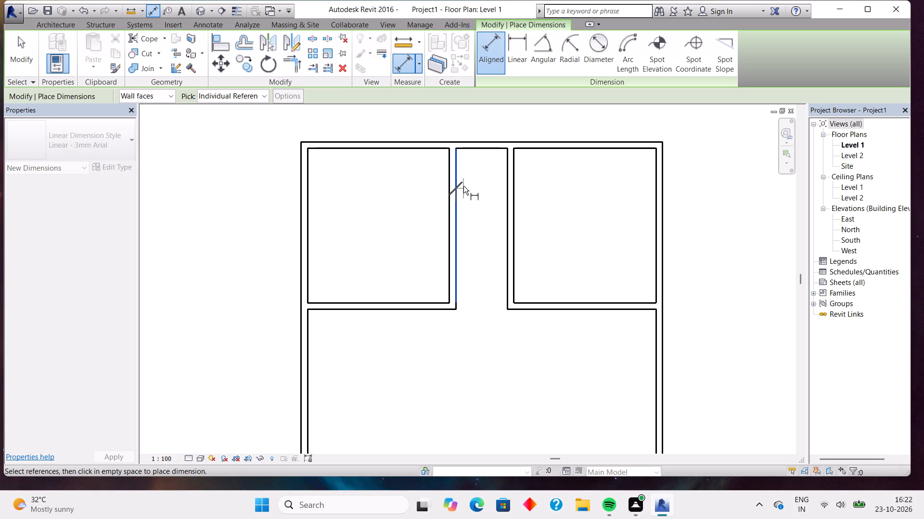
{"action": "left_click", "coordinate": [508, 189]}
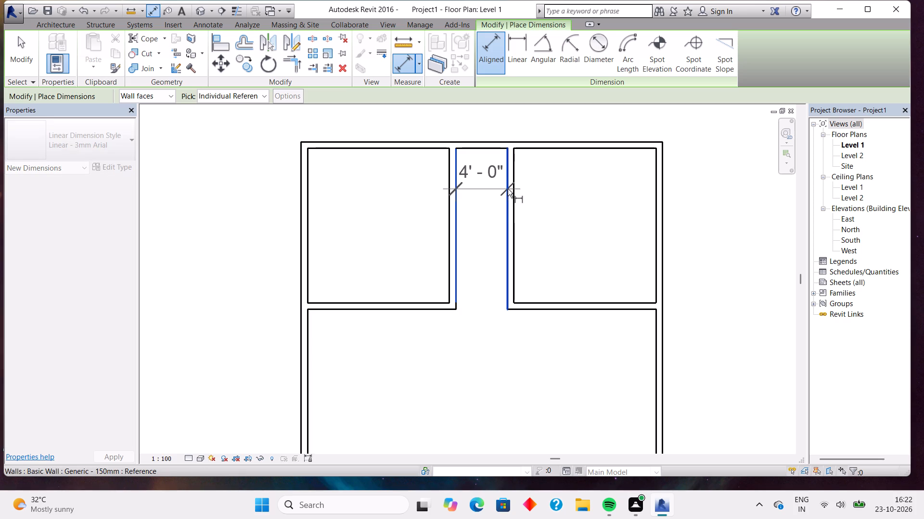
{"action": "scroll", "coordinate": [508, 189], "scroll_direction": "up", "scroll_amount": 6}
{"action": "middle_click_drag", "start_coordinate": [508, 189], "coordinate": [496, 213]}
{"action": "key", "text": "Escape"}
Nudge the upper-right room's left wall rightward by 1" and recheck the passage's clear width with an aligned dimension.
{"action": "middle_click_drag", "start_coordinate": [514, 181], "coordinate": [433, 268]}
{"action": "scroll", "coordinate": [427, 265], "scroll_direction": "up", "scroll_amount": 7}
{"action": "key", "text": "Escape"}
{"action": "left_click", "coordinate": [436, 270]}
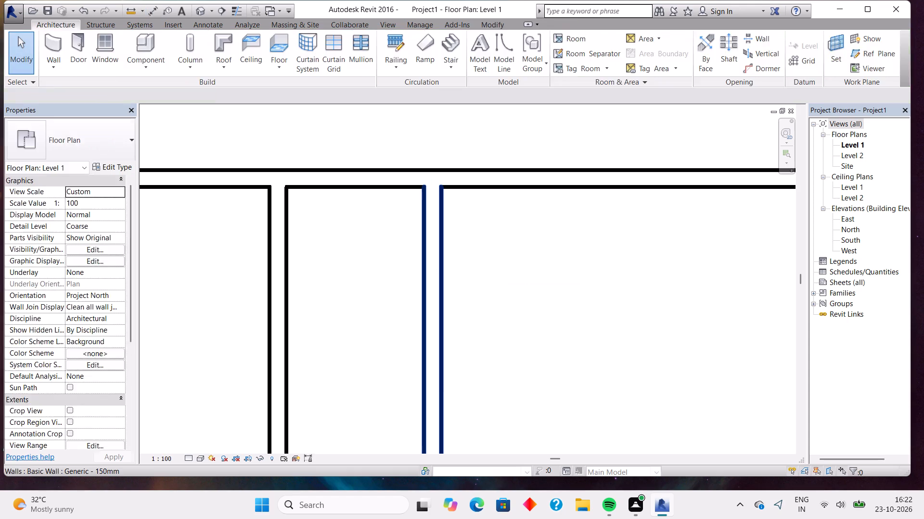
{"action": "key", "text": "Right"}
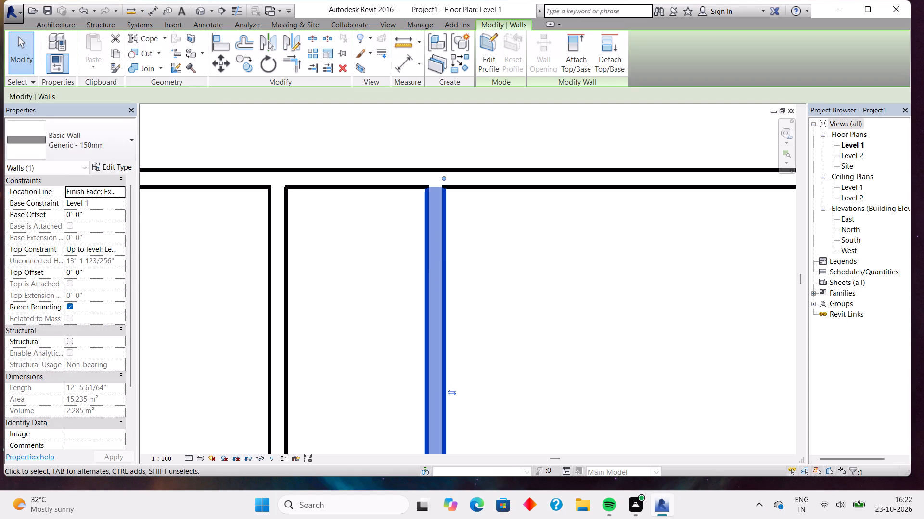
{"action": "left_click", "coordinate": [404, 68]}
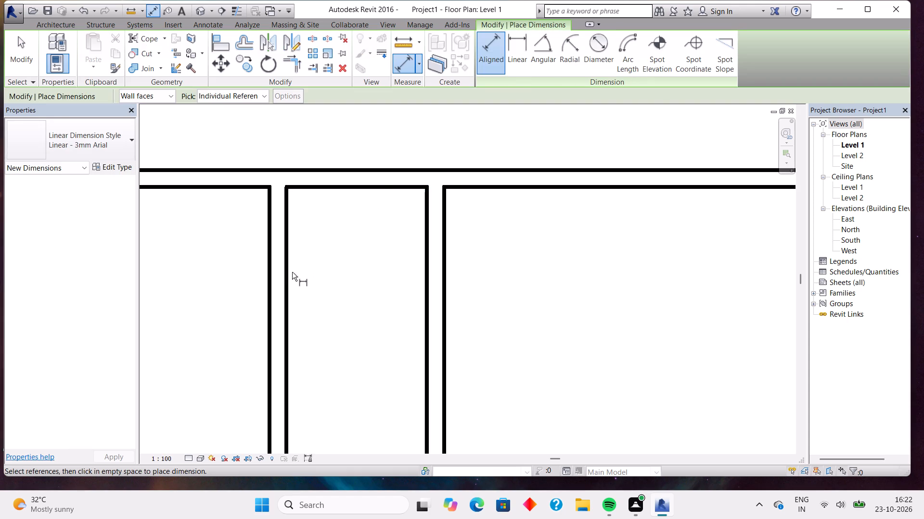
{"action": "left_click", "coordinate": [286, 277]}
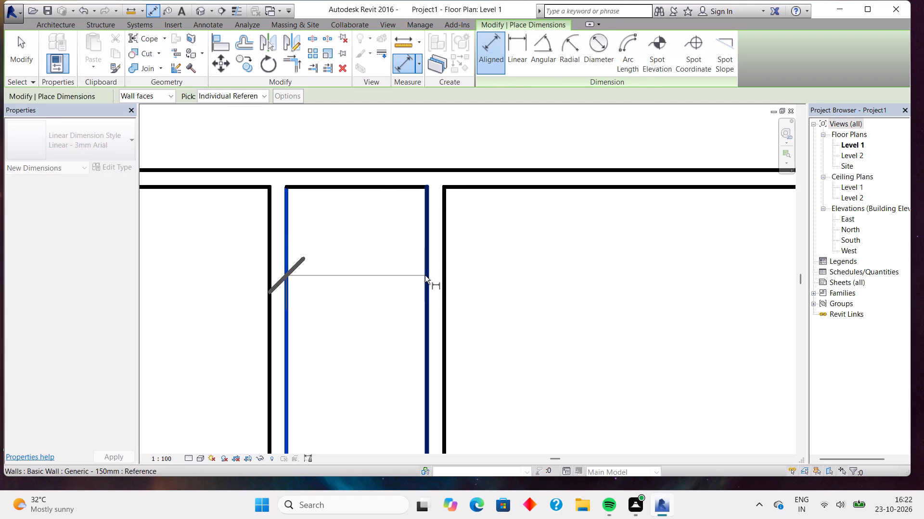
{"action": "left_click", "coordinate": [425, 275]}
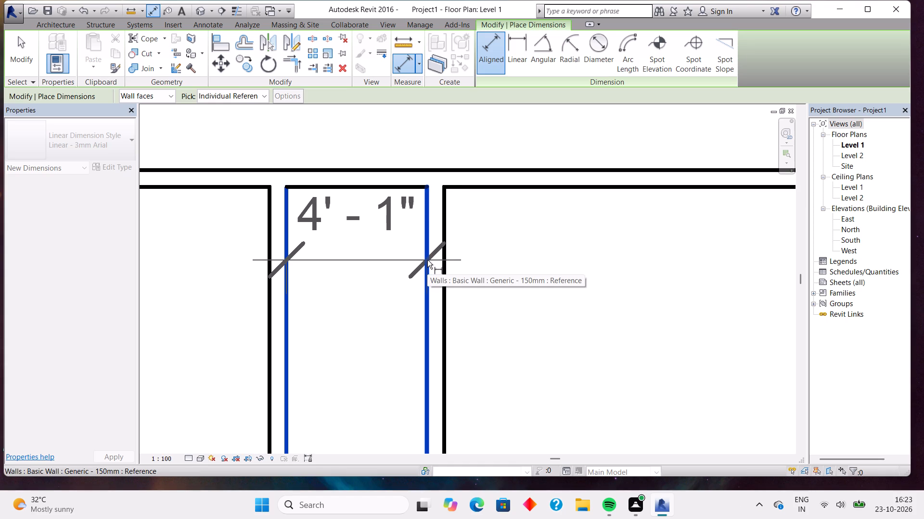
{"action": "key", "text": "Escape"}
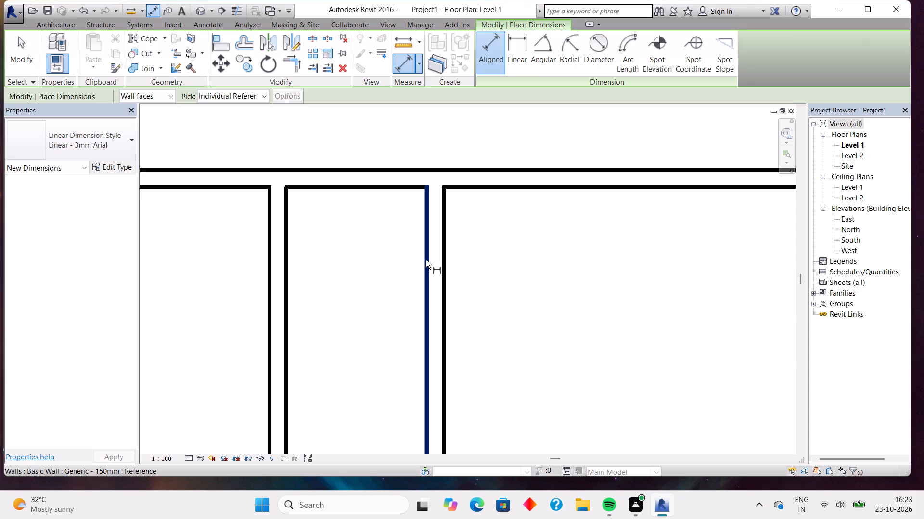
{"action": "key", "text": "Escape"}
Nudge the upper-right room's left wall another 1" rightward and recheck the passage's clear width.
{"action": "left_click", "coordinate": [426, 260]}
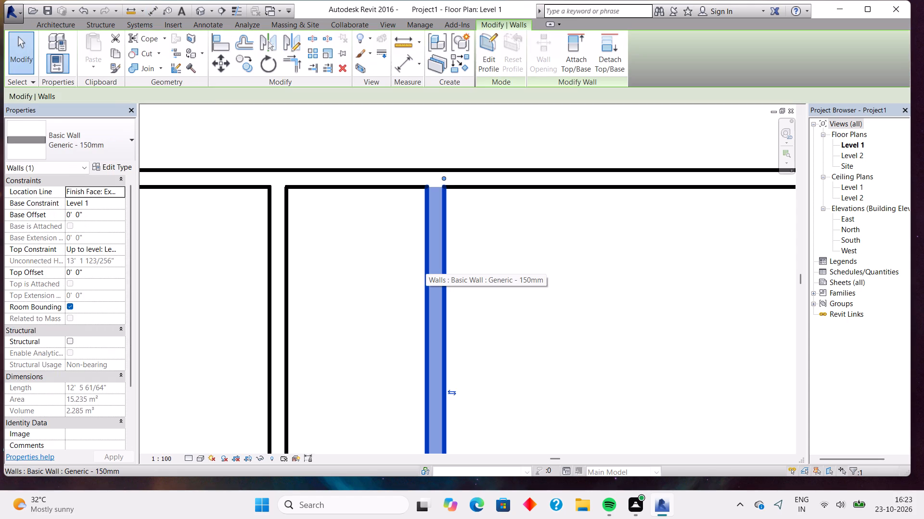
{"action": "key", "text": "Right"}
{"action": "left_click", "coordinate": [391, 61]}
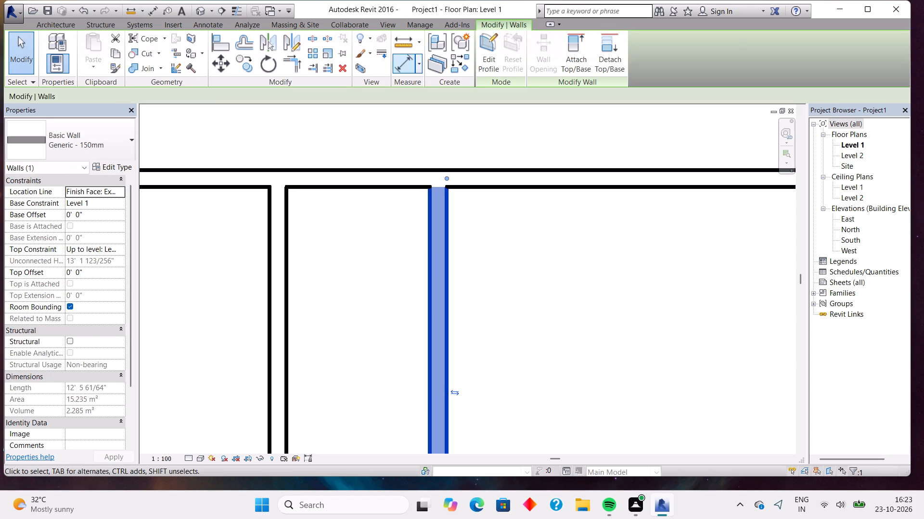
{"action": "left_click", "coordinate": [402, 67]}
{"action": "left_click", "coordinate": [284, 295]}
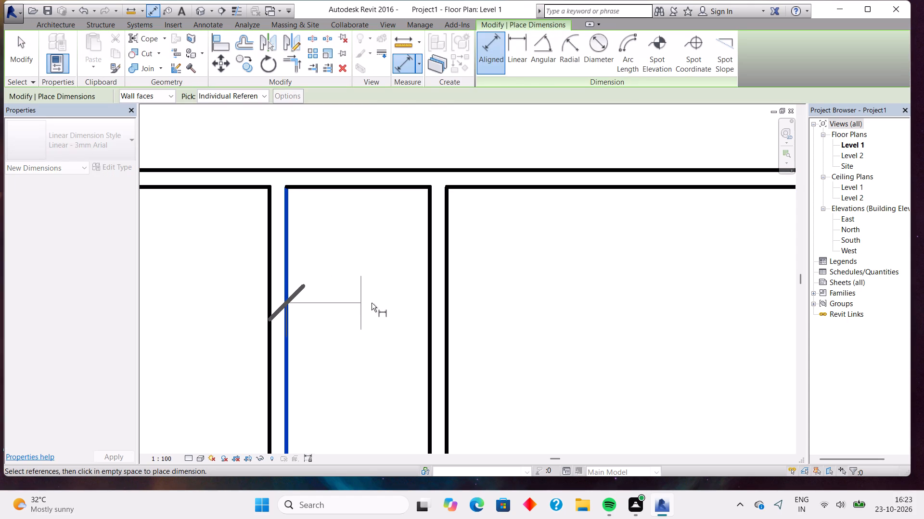
{"action": "left_click", "coordinate": [431, 313]}
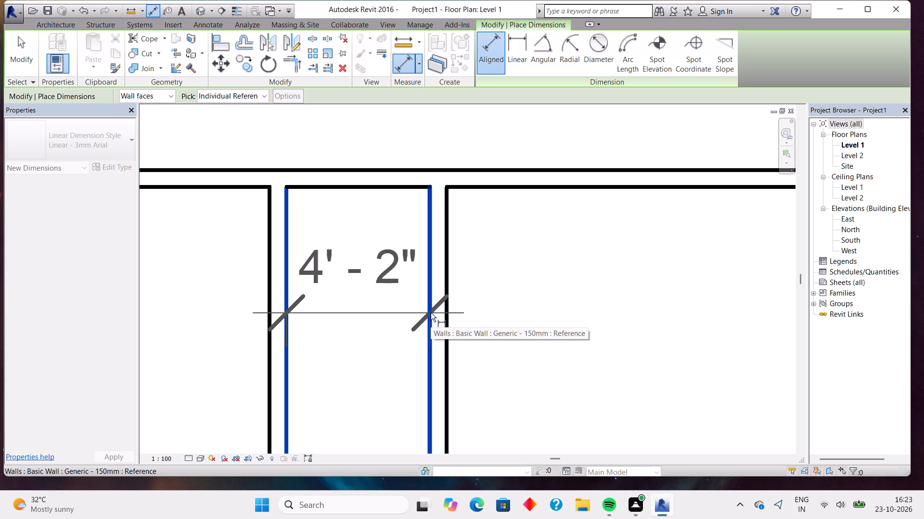
{"action": "key", "text": "Escape"}
{"action": "key", "text": "Escape"}
Draw a horizontal Generic - 150mm wall across the passage between the two upper rooms, about 6' 6" below the top outer wall.
{"action": "scroll", "coordinate": [431, 313], "scroll_direction": "down", "scroll_amount": 6}
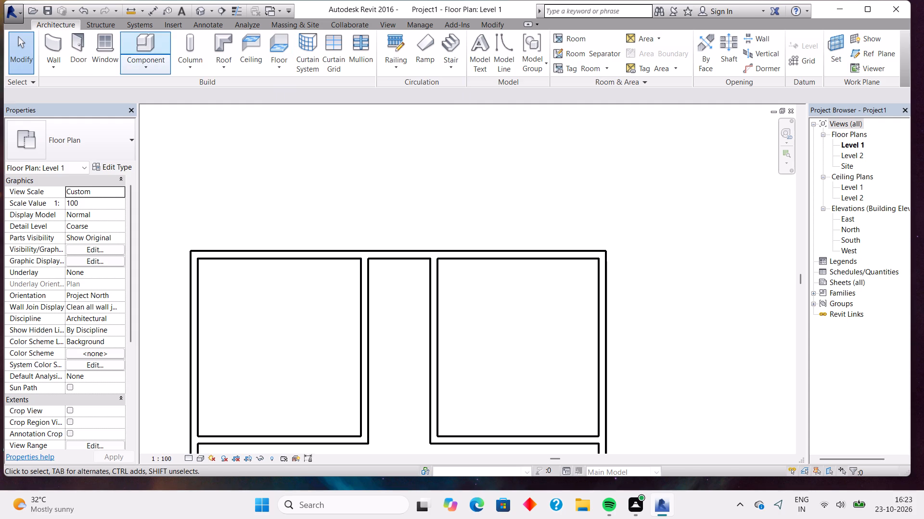
{"action": "left_click", "coordinate": [49, 45]}
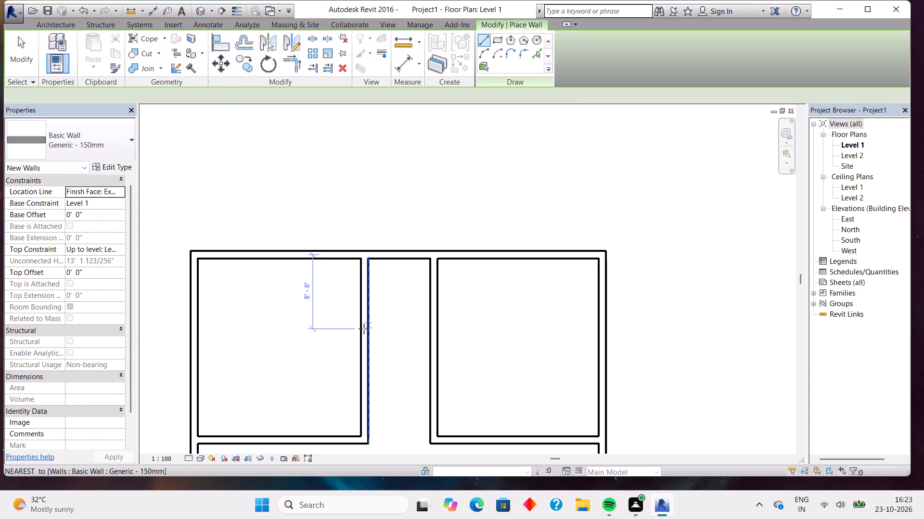
{"action": "left_click", "coordinate": [366, 344]}
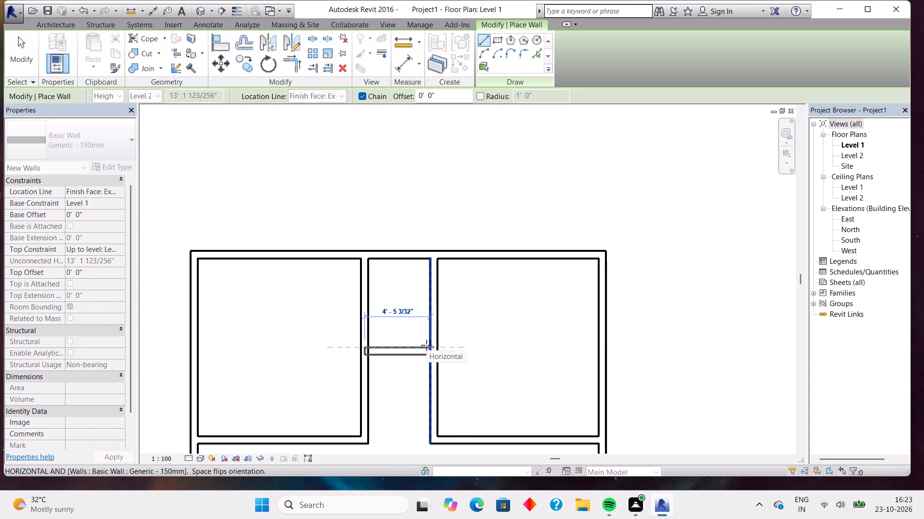
{"action": "left_click", "coordinate": [426, 345]}
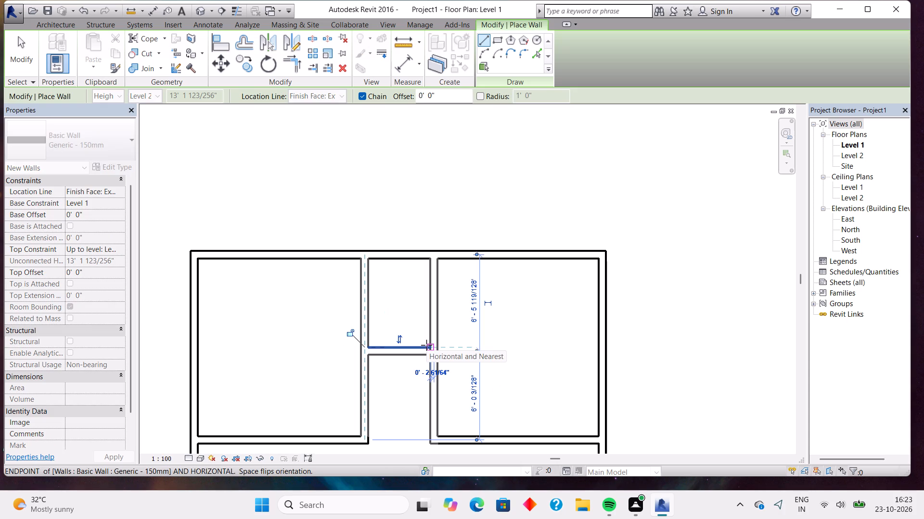
{"action": "key", "text": "Escape"}
{"action": "key", "text": "Escape"}
Nudge the passage's cross wall downward by 2' 2" in total, to about 8' 8" below the top outer wall.
{"action": "scroll", "coordinate": [417, 358], "scroll_direction": "up", "scroll_amount": 6}
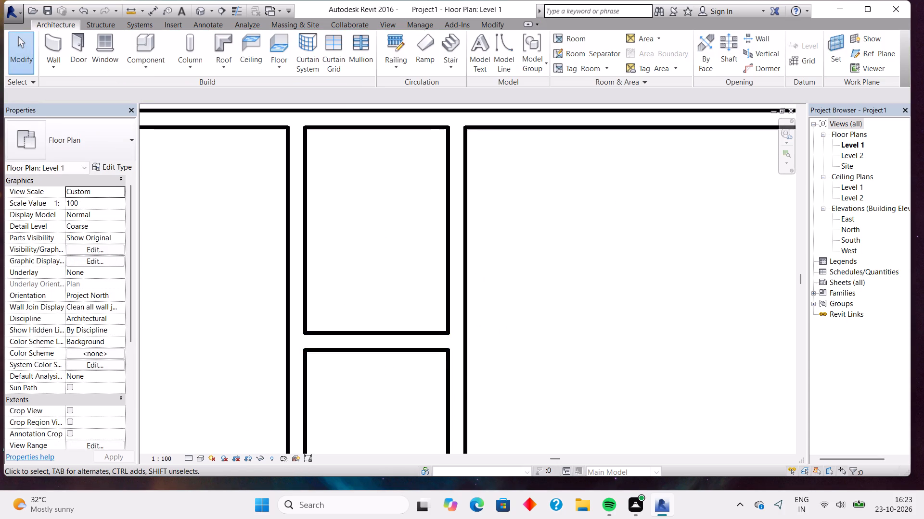
{"action": "left_click", "coordinate": [393, 330]}
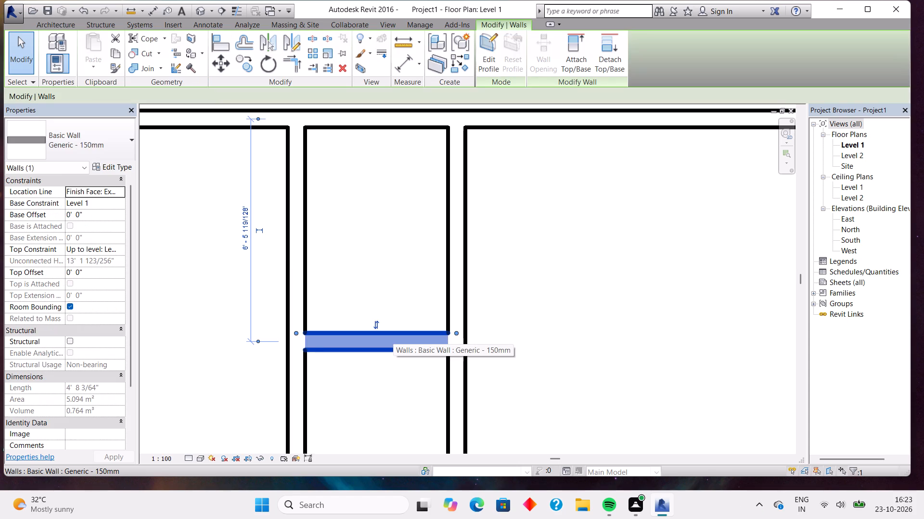
{"action": "key", "text": "Down"}
{"action": "key", "text": "Down"}
{"action": "key", "text": "Down"}
{"action": "key", "text": "Down"}
{"action": "key", "text": "Down"}
{"action": "key", "text": "Down"}
{"action": "key", "text": "Down"}
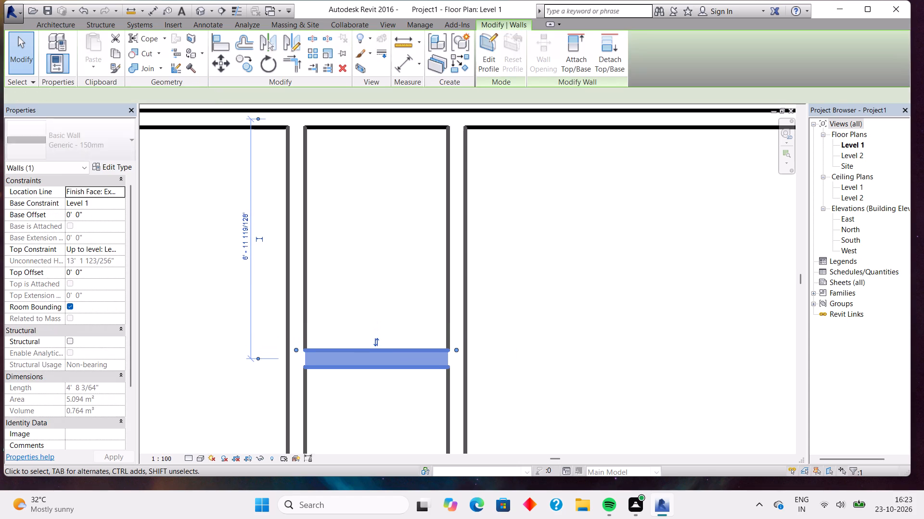
{"action": "key", "text": "Down"}
{"action": "key", "text": "Down"}
{"action": "key", "text": "Down"}
{"action": "key", "text": "Down"}
{"action": "key", "text": "Down"}
{"action": "key", "text": "Down"}
{"action": "key", "text": "Down"}
{"action": "key", "text": "Down"}
{"action": "key", "text": "Down"}
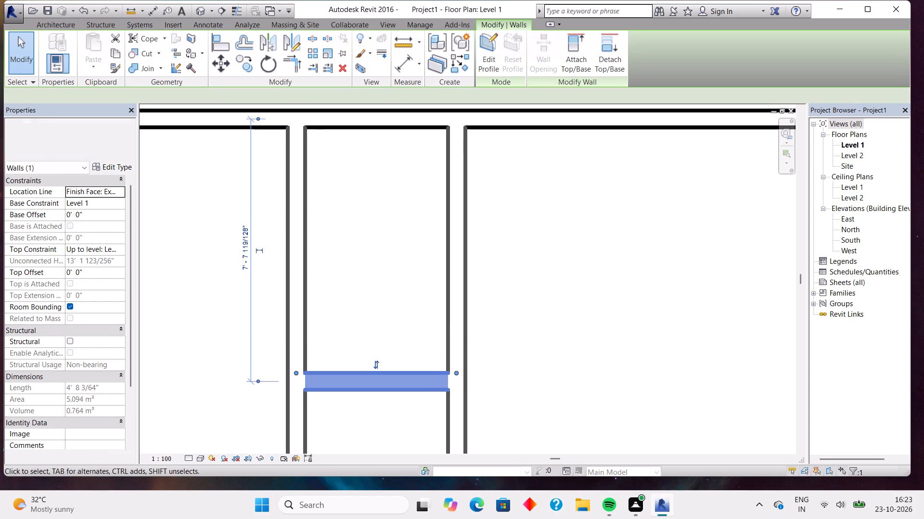
{"action": "key", "text": "Down"}
{"action": "key", "text": "Down"}
{"action": "key", "text": "Down"}
{"action": "key", "text": "Down"}
{"action": "key", "text": "Down"}
{"action": "key", "text": "Down"}
{"action": "key", "text": "Down"}
{"action": "key", "text": "Down"}
{"action": "key", "text": "Down"}
{"action": "key", "text": "Down"}
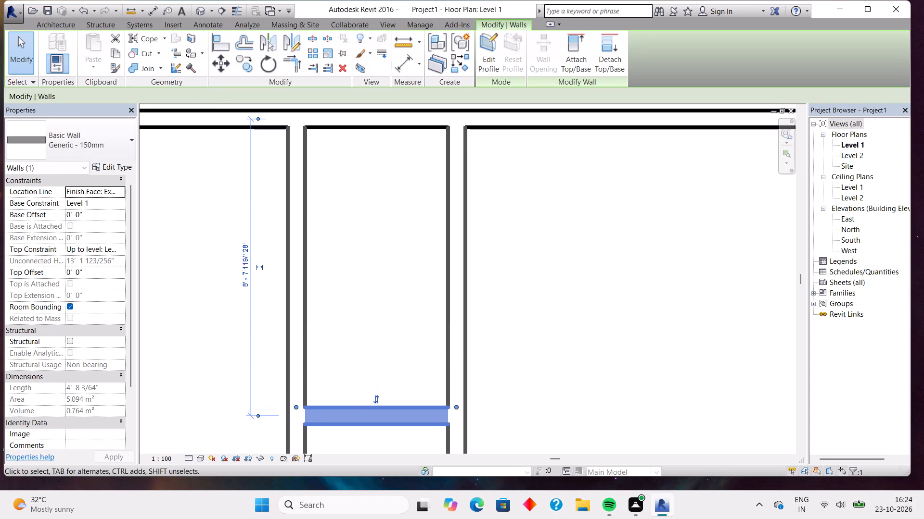
{"action": "scroll", "coordinate": [393, 330], "scroll_direction": "down", "scroll_amount": 2}
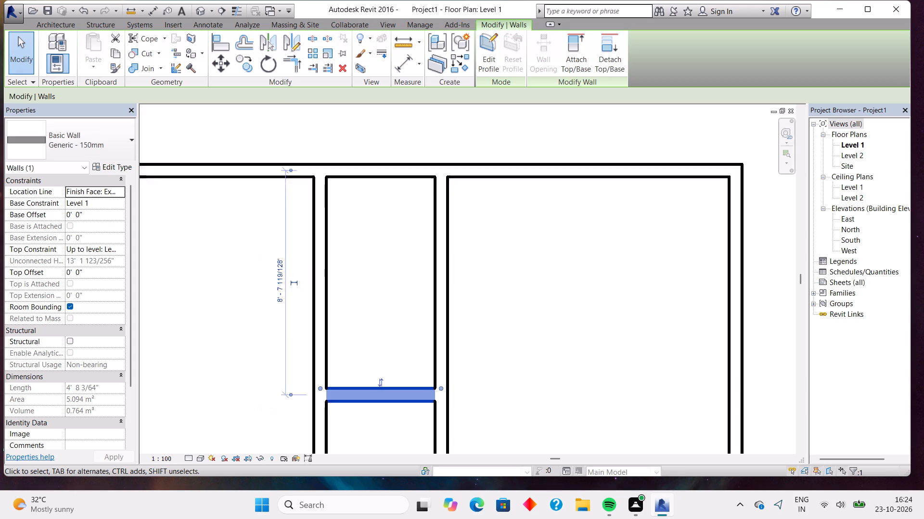
{"action": "scroll", "coordinate": [393, 330], "scroll_direction": "down", "scroll_amount": 4}
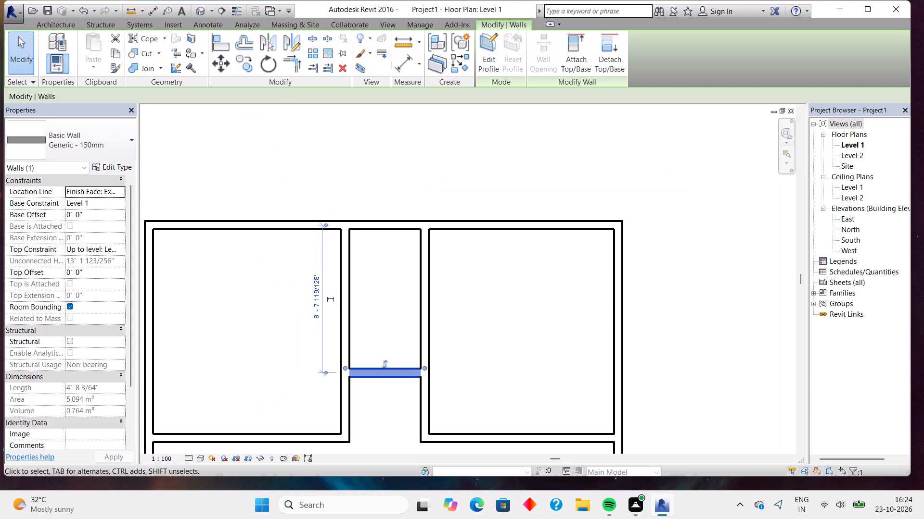
Check the clear depth between the top outer wall and the passage's cross wall with an aligned dimension.
{"action": "middle_click_drag", "start_coordinate": [393, 330], "coordinate": [400, 317]}
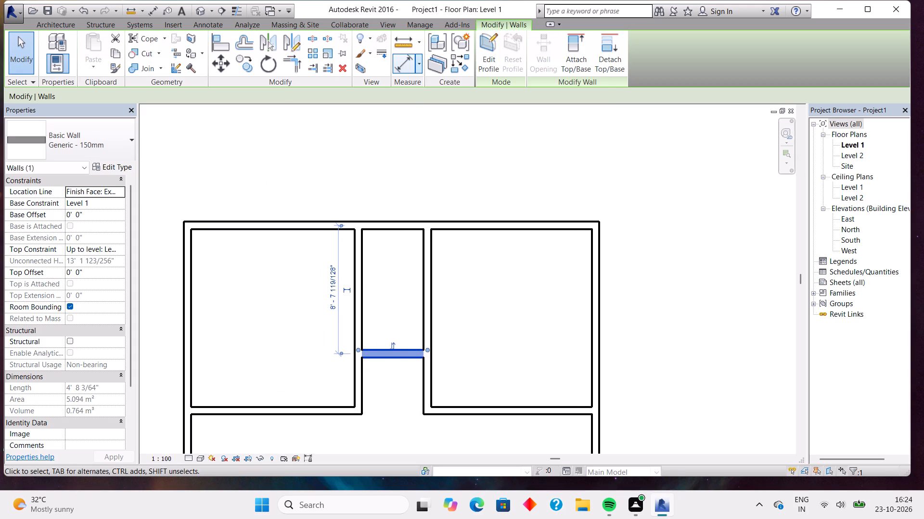
{"action": "left_click", "coordinate": [405, 66]}
{"action": "left_click", "coordinate": [385, 230]}
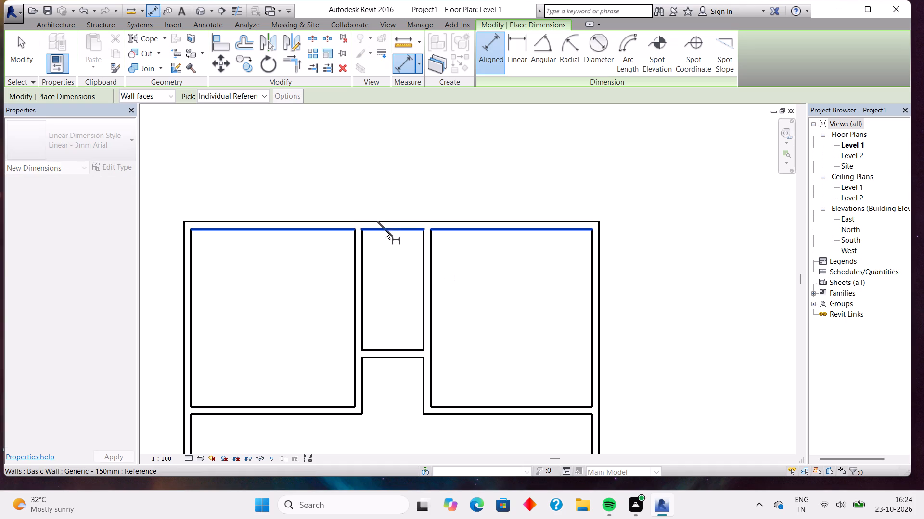
{"action": "left_click", "coordinate": [393, 349]}
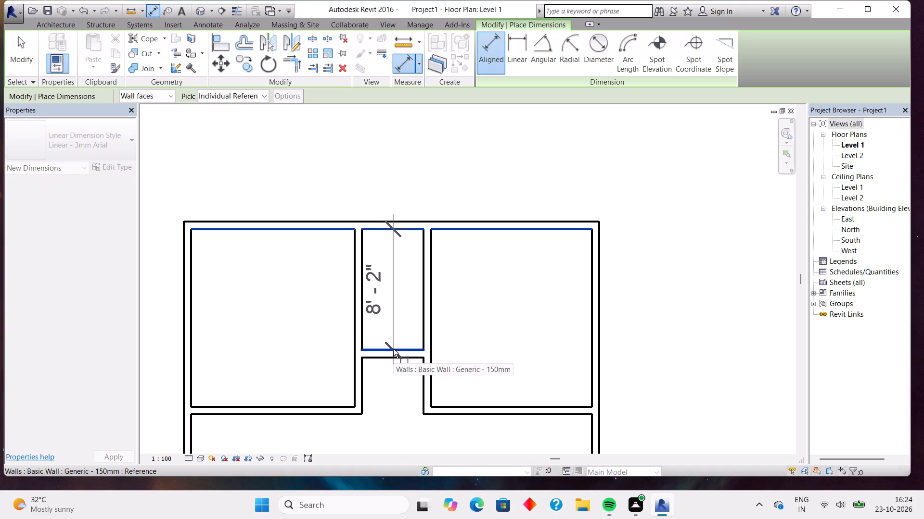
{"action": "scroll", "coordinate": [393, 349], "scroll_direction": "up", "scroll_amount": 6}
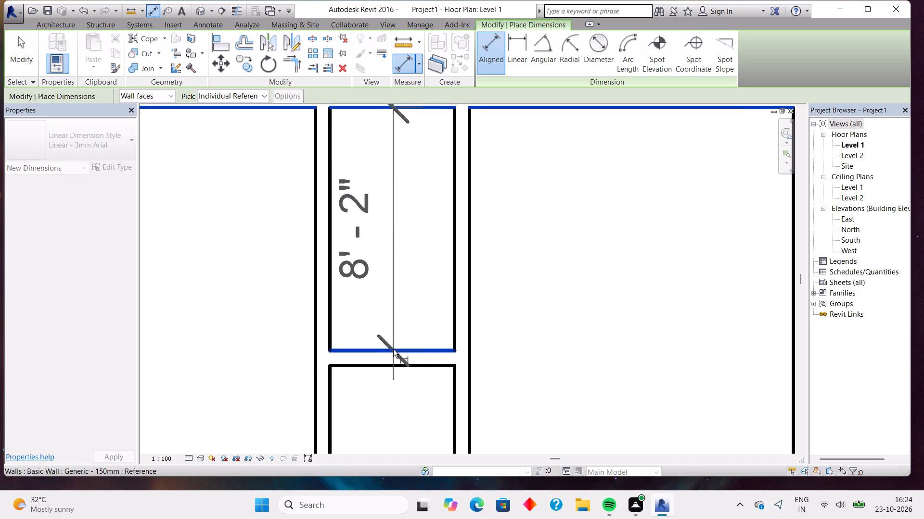
{"action": "scroll", "coordinate": [393, 349], "scroll_direction": "up", "scroll_amount": 1}
{"action": "key", "text": "Escape"}
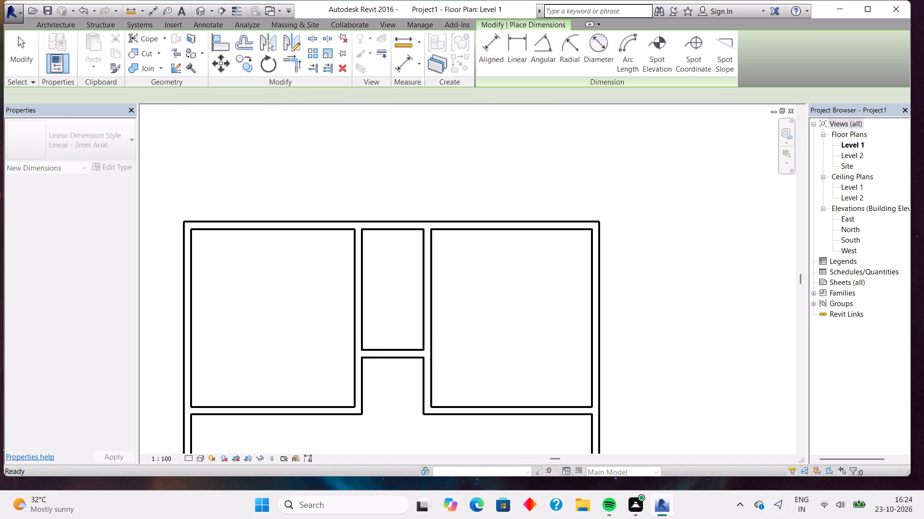
{"action": "key", "text": "Escape"}
Nudge the passage's cross wall upward by 2" in total and recheck the clear depth above it with an aligned dimension.
{"action": "scroll", "coordinate": [393, 349], "scroll_direction": "up", "scroll_amount": 3}
{"action": "left_click", "coordinate": [393, 349]}
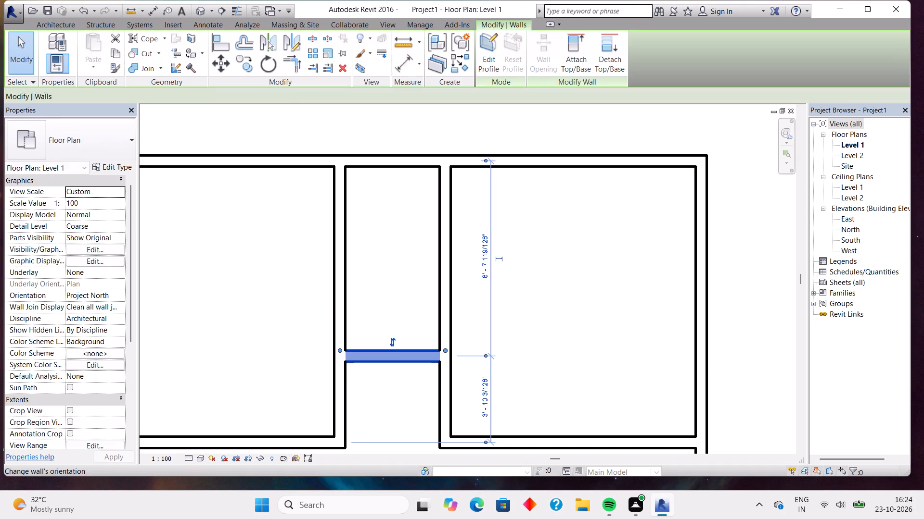
{"action": "key", "text": "Up"}
{"action": "key", "text": "Up"}
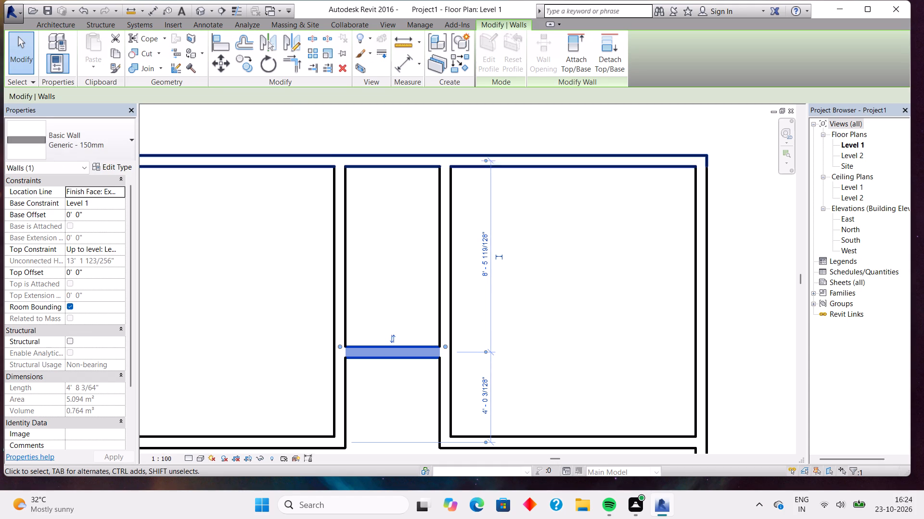
{"action": "left_click", "coordinate": [398, 58]}
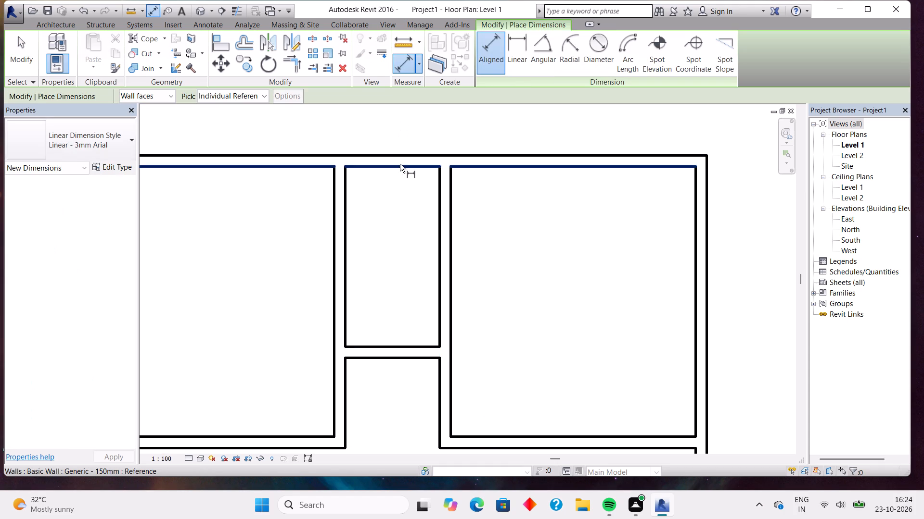
{"action": "left_click", "coordinate": [399, 166]}
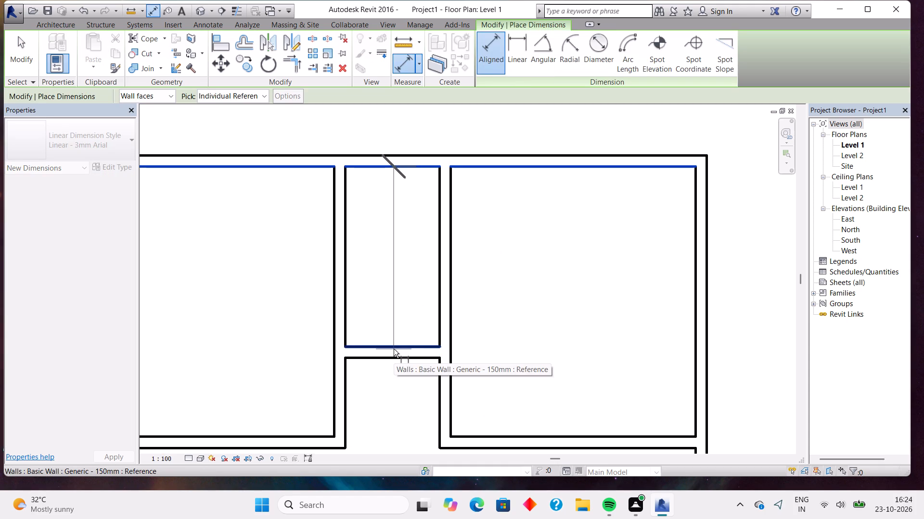
{"action": "left_click", "coordinate": [394, 349]}
{"action": "key", "text": "Escape"}
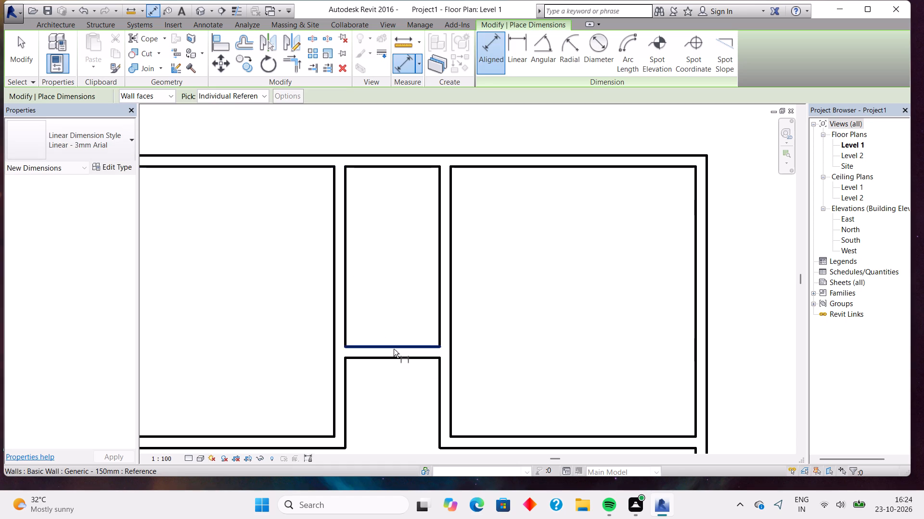
Place two facing M_Single-Flush 0915 x 2134mm doors in the passage walls below the cross wall, swinging into the upper rooms with hinges at the lower jambs.
{"action": "scroll", "coordinate": [394, 349], "scroll_direction": "down", "scroll_amount": 4}
{"action": "middle_click_drag", "start_coordinate": [395, 354], "coordinate": [439, 301]}
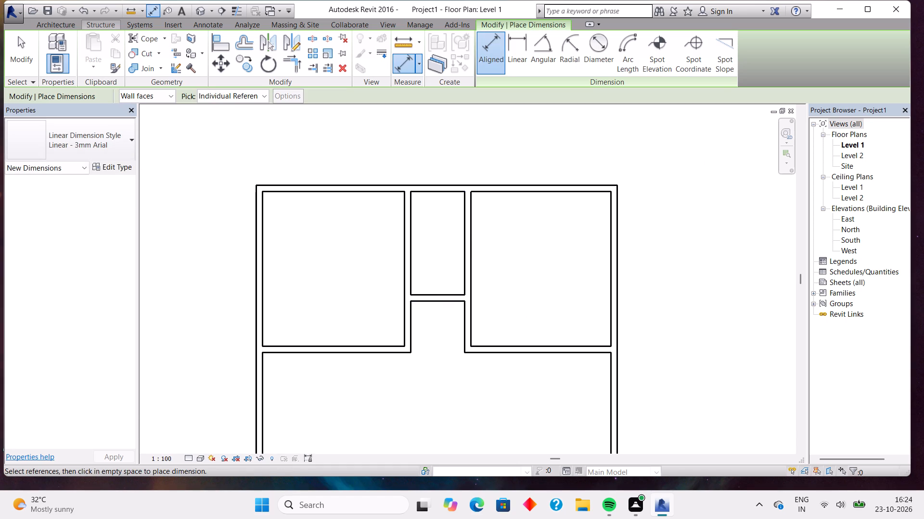
{"action": "left_click", "coordinate": [72, 21]}
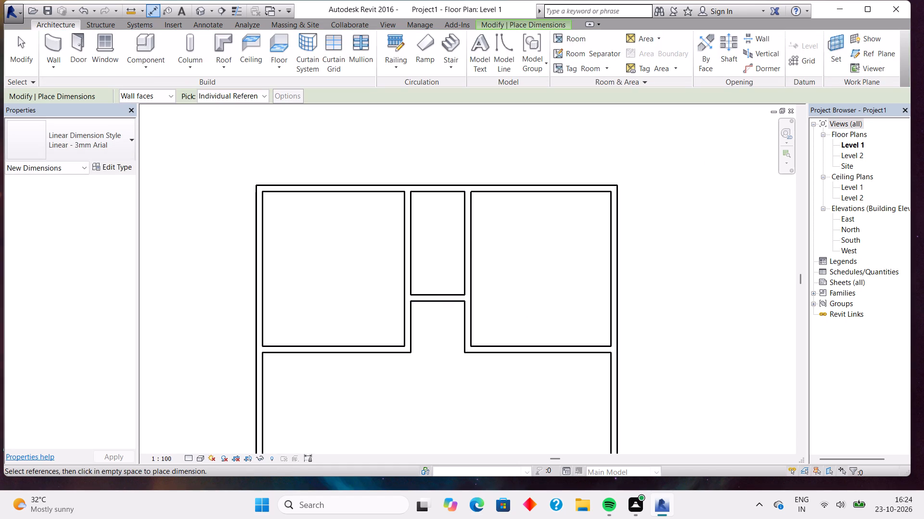
{"action": "left_click", "coordinate": [77, 36]}
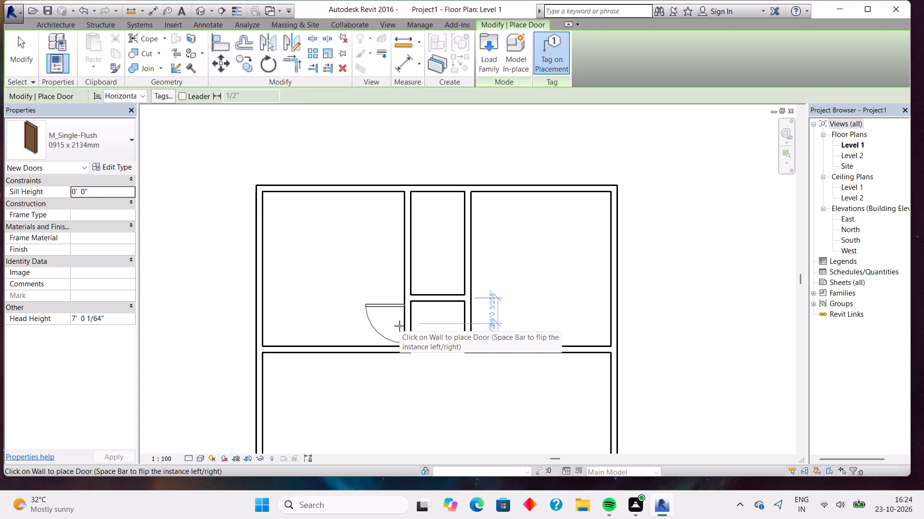
{"action": "key", "text": "space"}
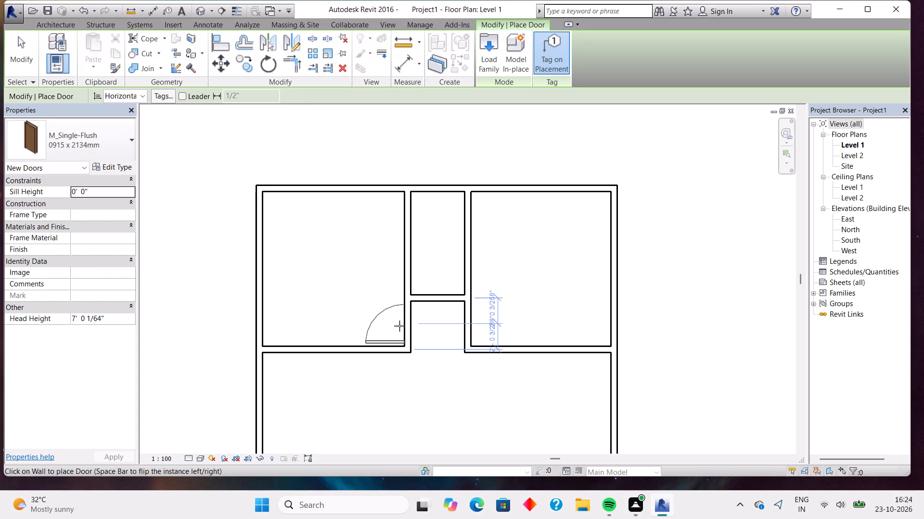
{"action": "left_click", "coordinate": [399, 326]}
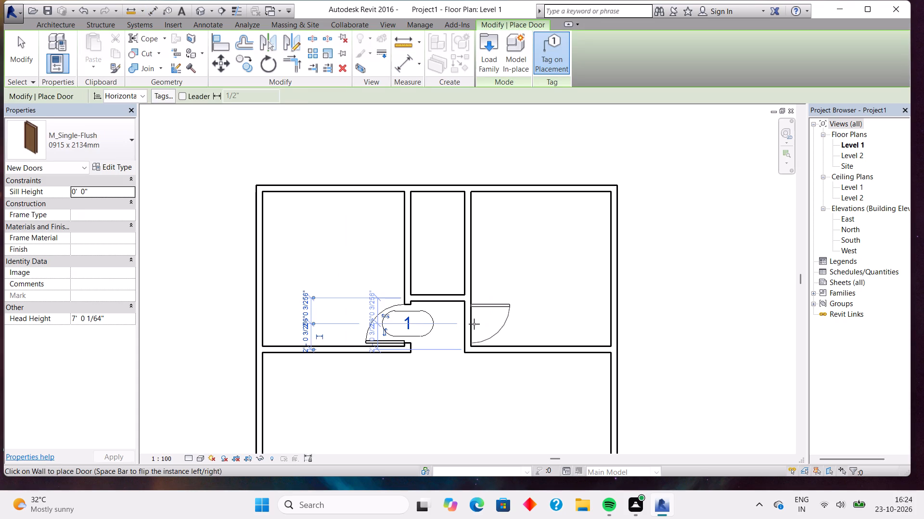
{"action": "key", "text": "space"}
{"action": "left_click", "coordinate": [474, 324]}
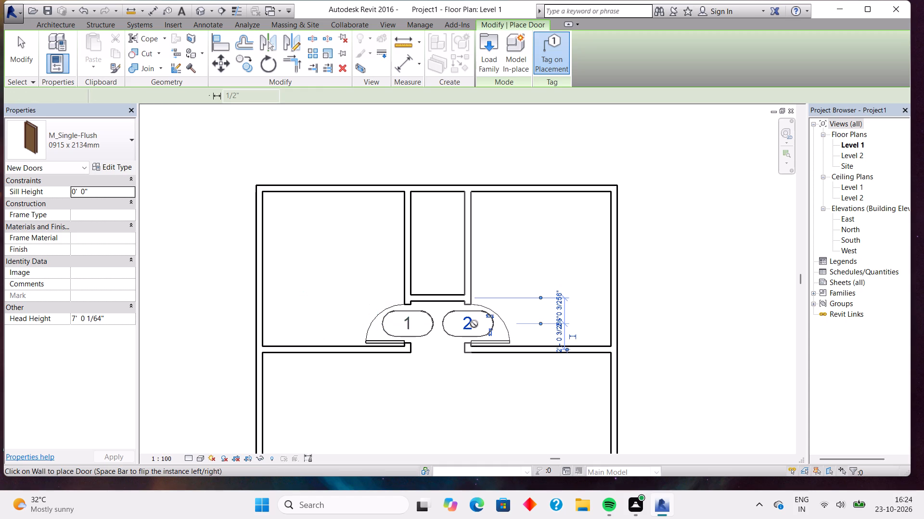
Draw Generic - 150mm walls for a room below the upper-left room: 12' down from its lower passage corner, then across to the left outer wall.
{"action": "middle_click_drag", "start_coordinate": [415, 389], "coordinate": [450, 297]}
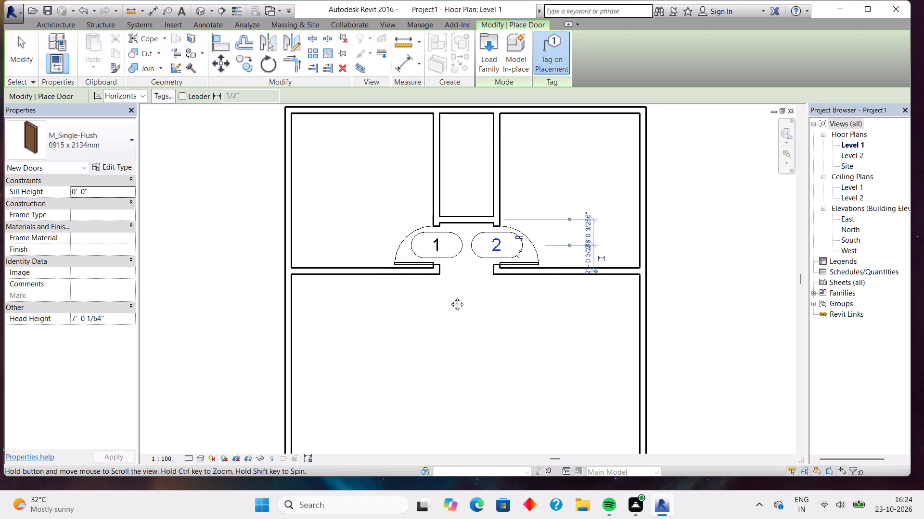
{"action": "middle_click_drag", "start_coordinate": [450, 297], "coordinate": [447, 276]}
{"action": "left_click", "coordinate": [69, 25]}
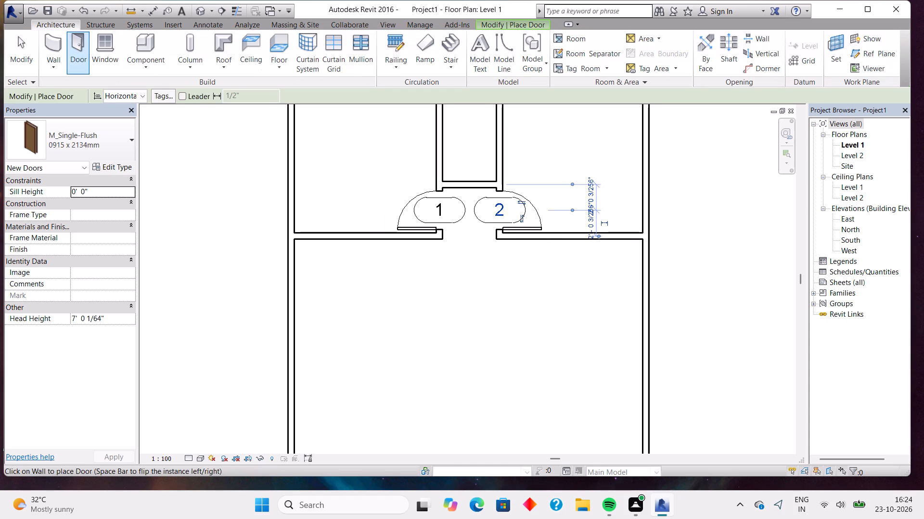
{"action": "left_click", "coordinate": [51, 40]}
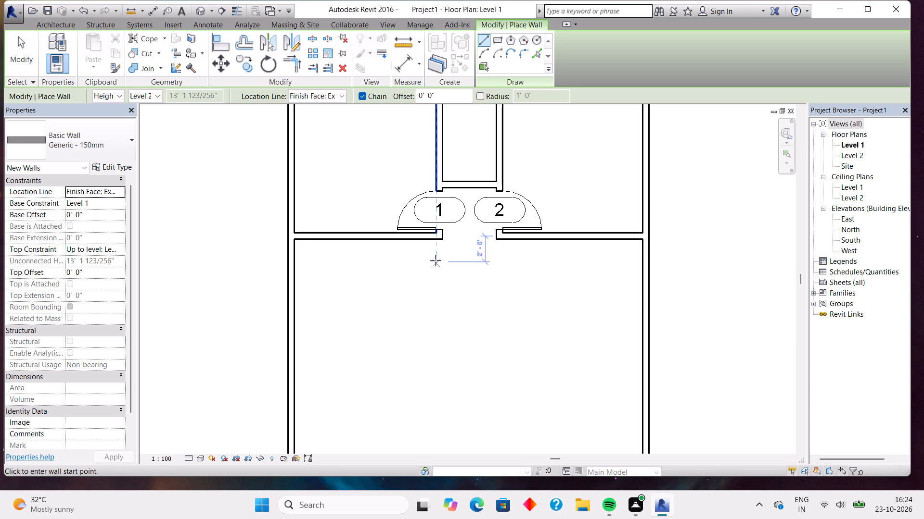
{"action": "left_click", "coordinate": [439, 242]}
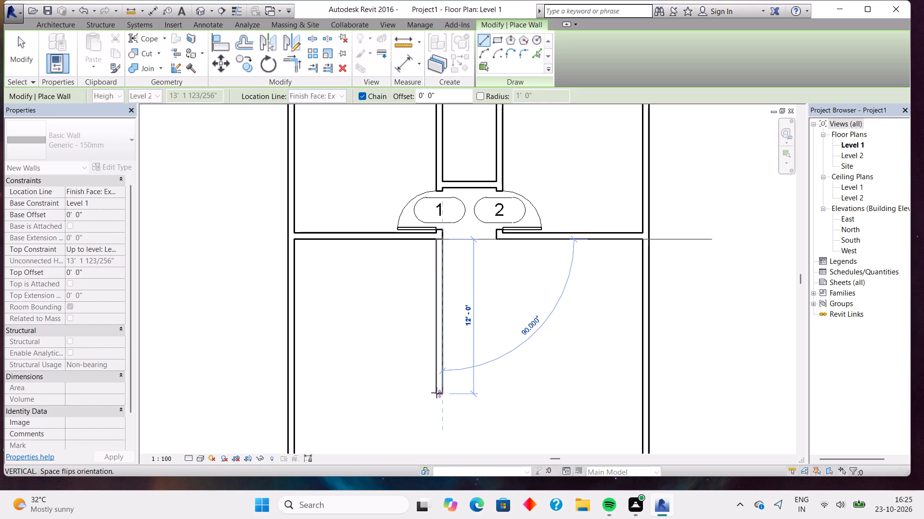
{"action": "left_click", "coordinate": [436, 393]}
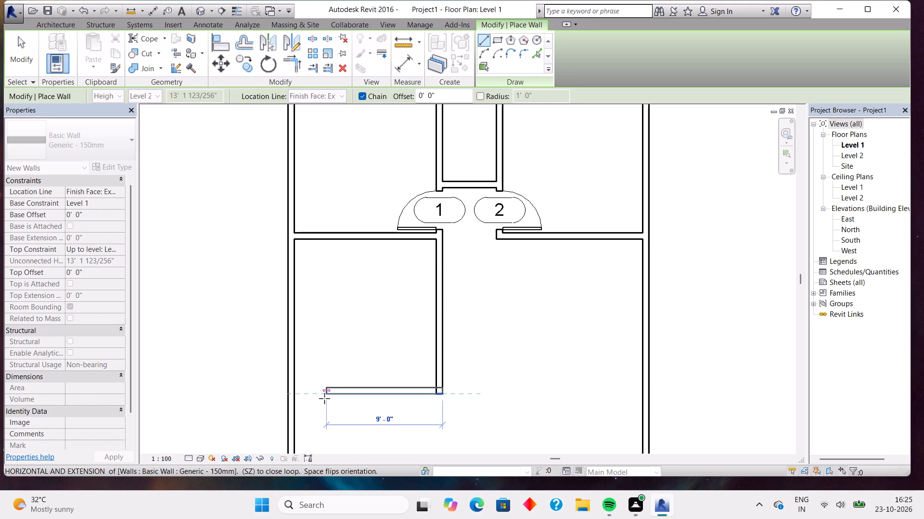
{"action": "left_click", "coordinate": [294, 398]}
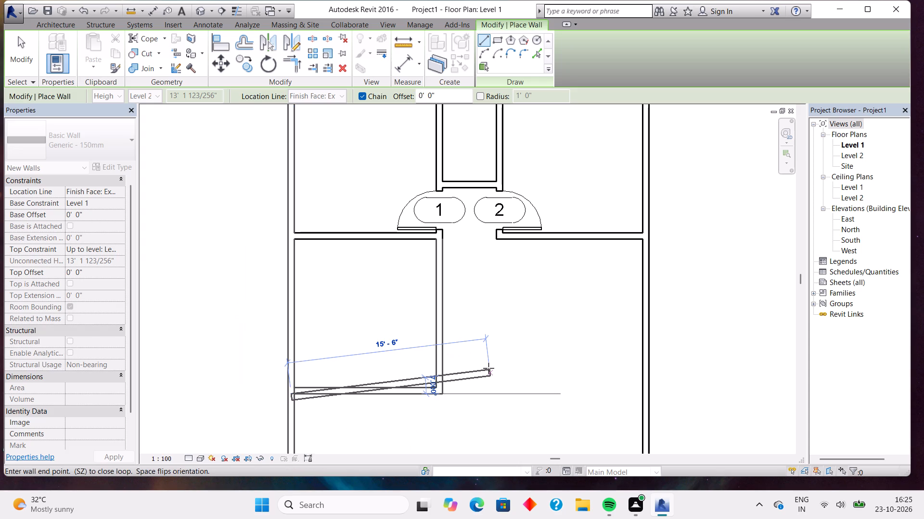
{"action": "key", "text": "Escape"}
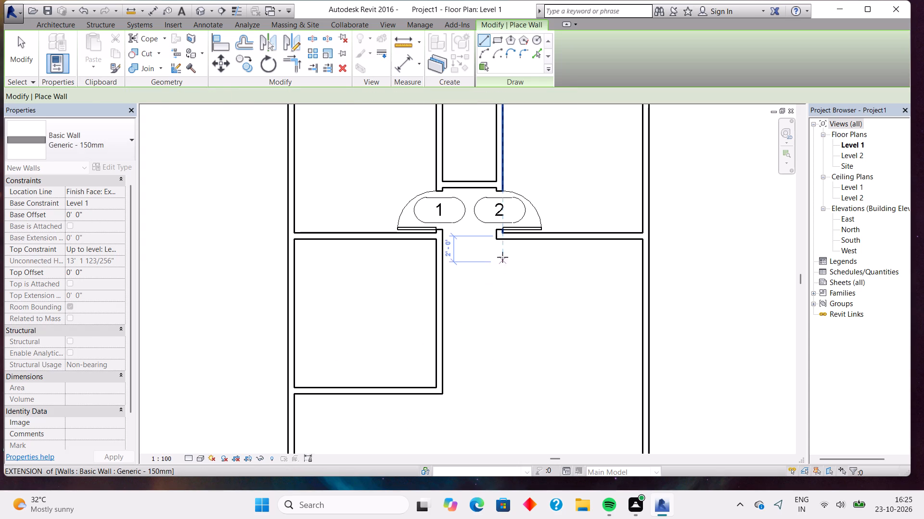
Draw matching Generic - 150mm walls below the upper-right room: about 12' down from its lower passage corner, then across to the right outer wall.
{"action": "left_click", "coordinate": [499, 239]}
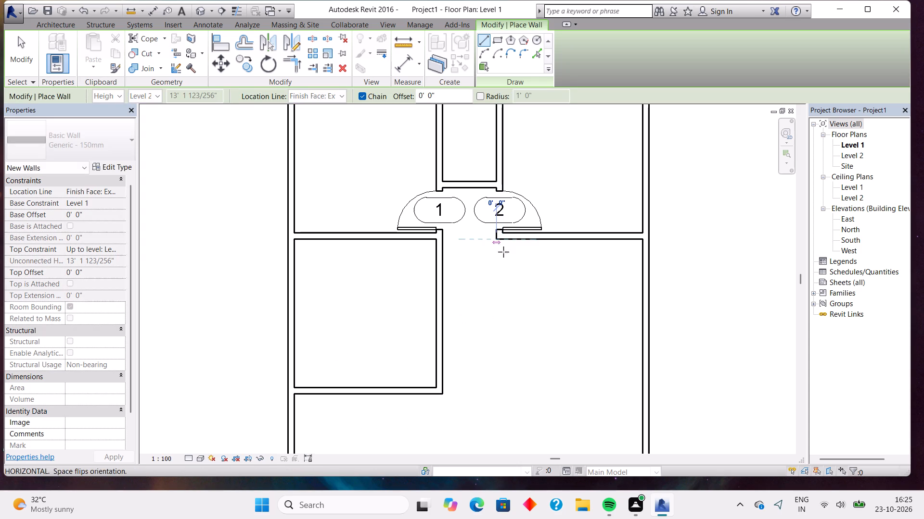
{"action": "key", "text": "space"}
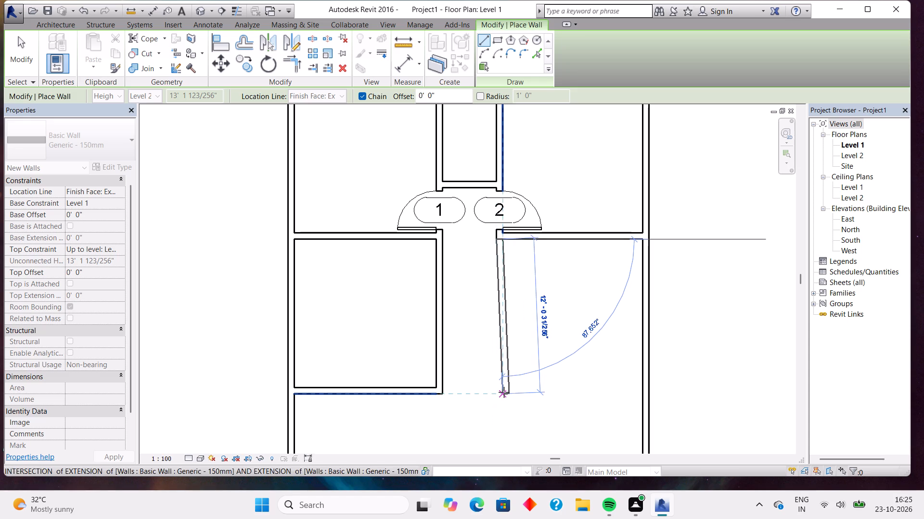
{"action": "left_click", "coordinate": [499, 394]}
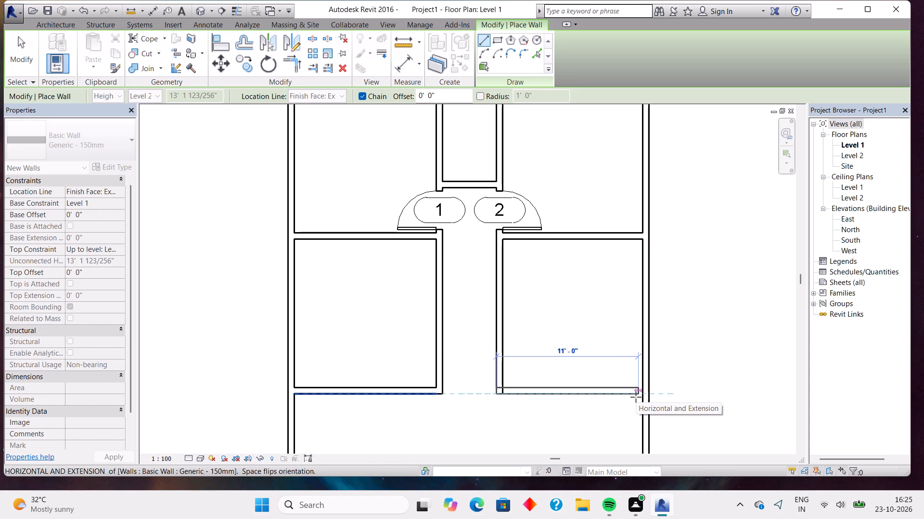
{"action": "scroll", "coordinate": [636, 397], "scroll_direction": "up", "scroll_amount": 7}
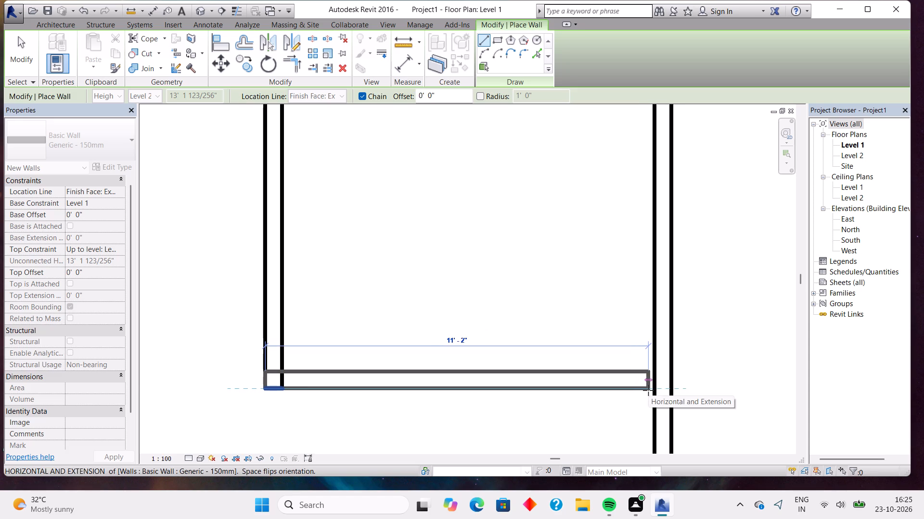
{"action": "left_click", "coordinate": [654, 384]}
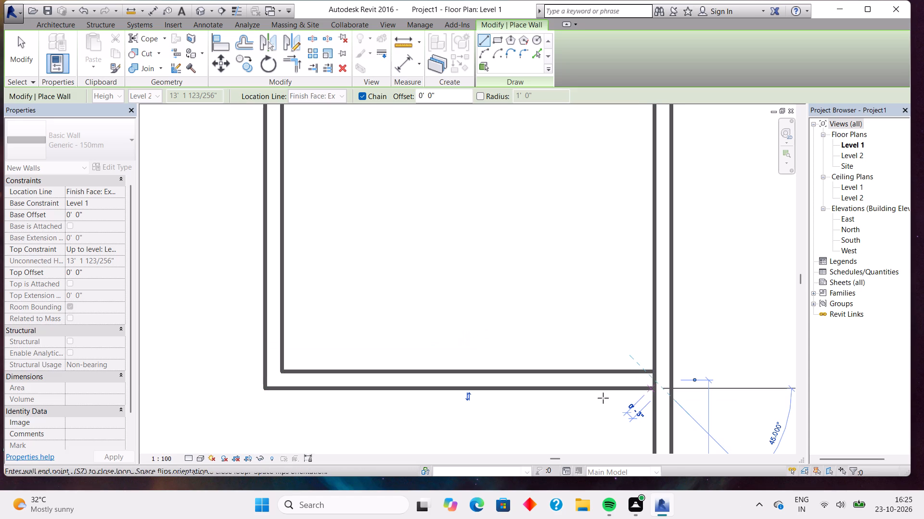
{"action": "key", "text": "Escape"}
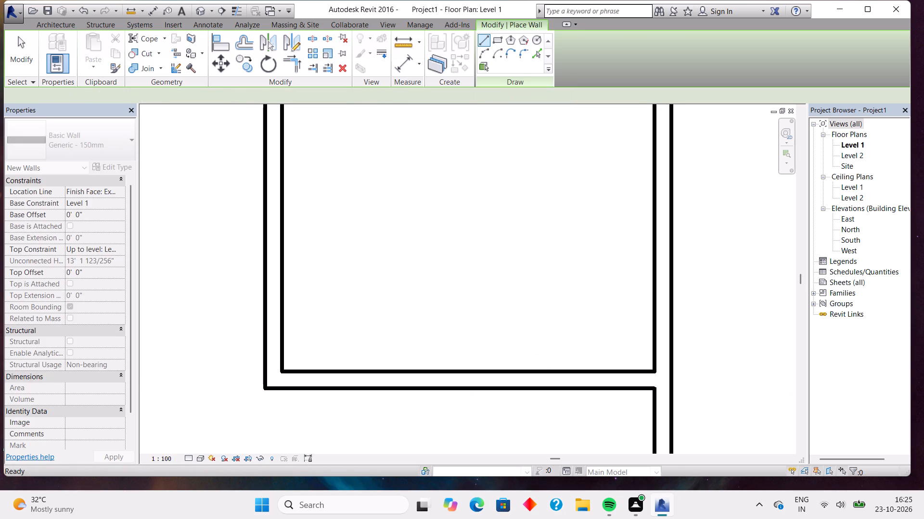
Check the clear depth of the new room below the upper-right room with an aligned dimension.
{"action": "scroll", "coordinate": [524, 298], "scroll_direction": "down", "scroll_amount": 6}
{"action": "middle_click_drag", "start_coordinate": [513, 242], "coordinate": [548, 320]}
{"action": "left_click", "coordinate": [401, 68]}
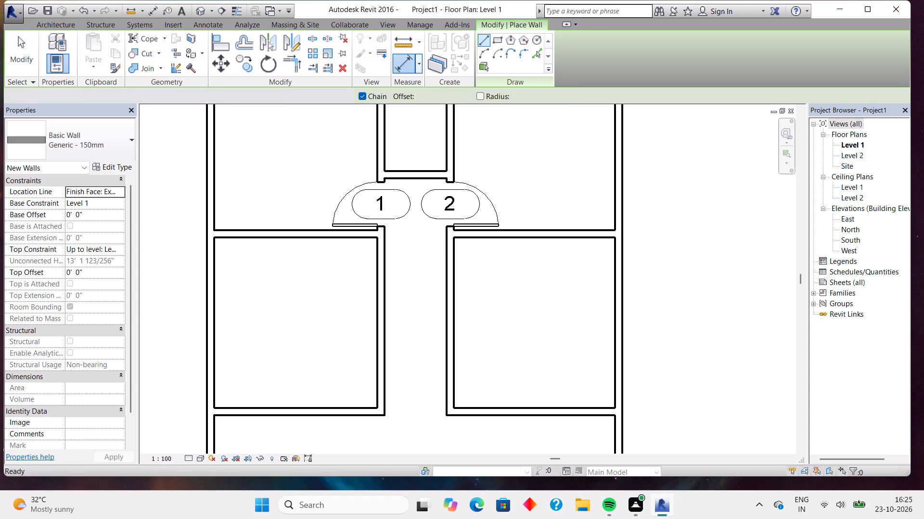
{"action": "left_click", "coordinate": [515, 243]}
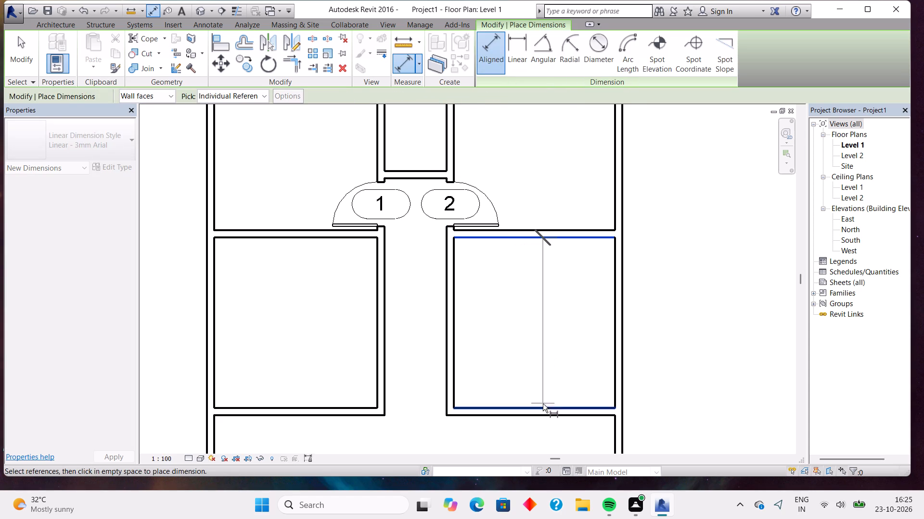
{"action": "left_click", "coordinate": [541, 408]}
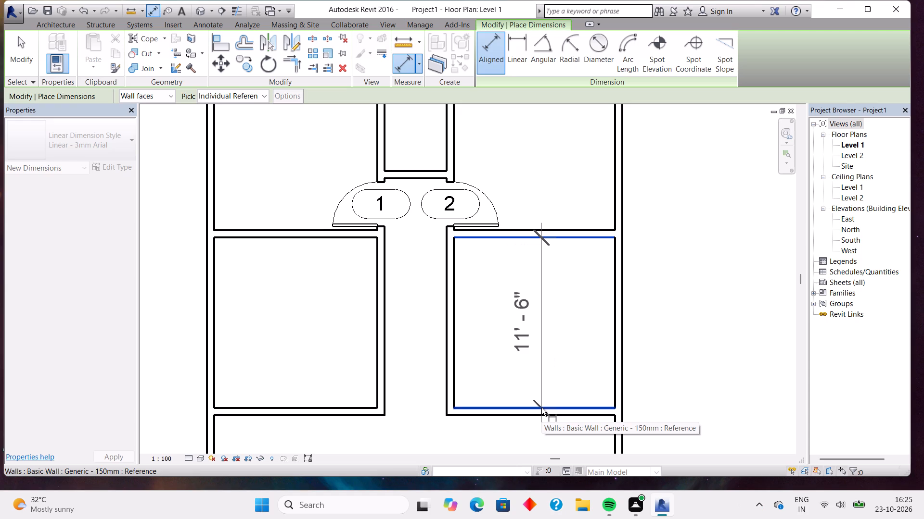
{"action": "key", "text": "Escape"}
{"action": "key", "text": "Escape"}
Nudge the lower wall of the room below the upper-right room down about 4", to 12' 4" from the wall above.
{"action": "left_click", "coordinate": [541, 408]}
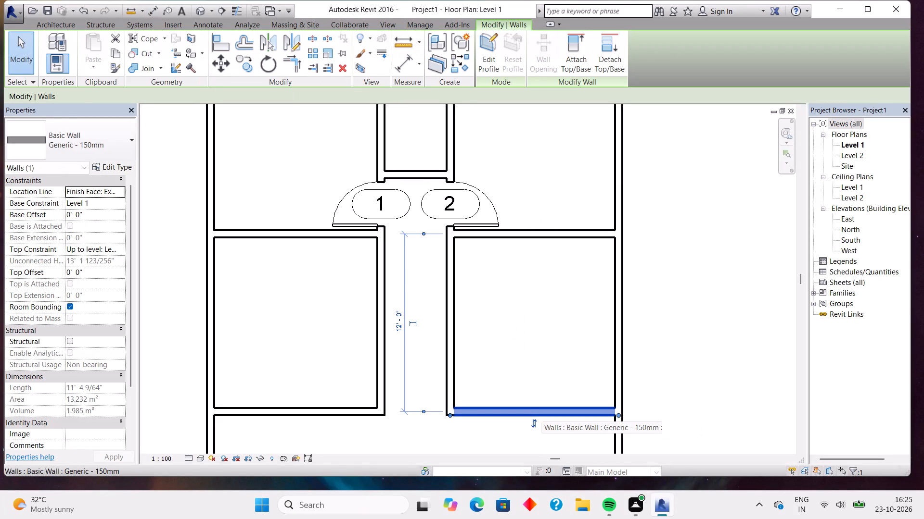
{"action": "key", "text": "Down"}
{"action": "key", "text": "Down"}
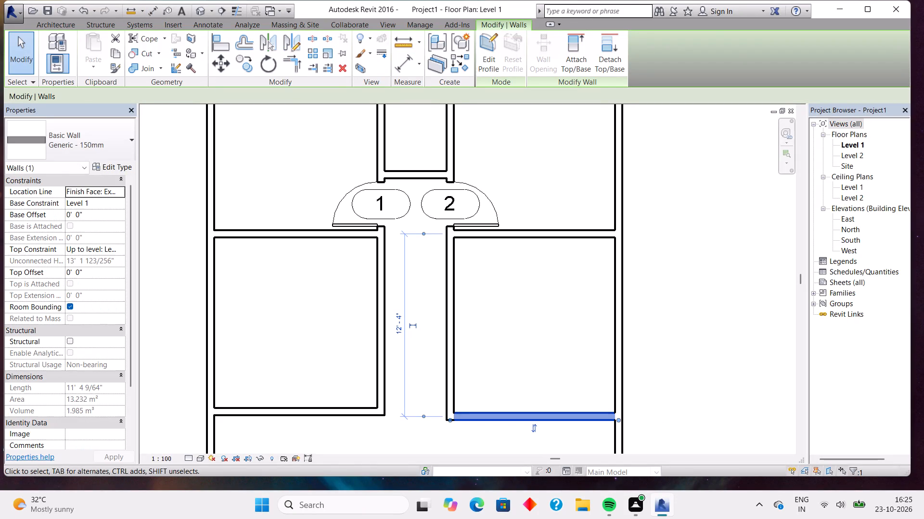
Check that room's clear depth between its upper and lower wall faces with an aligned dimension, without placing it.
{"action": "left_click", "coordinate": [405, 71]}
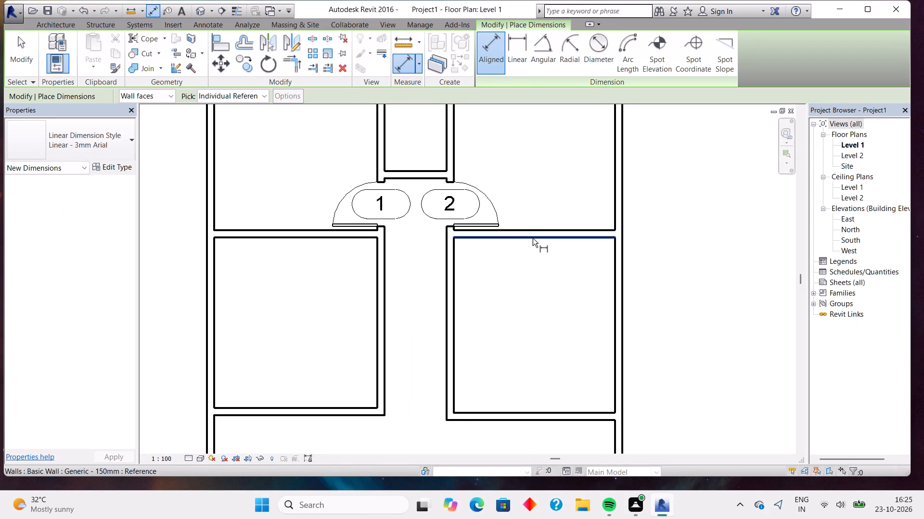
{"action": "left_click", "coordinate": [533, 238]}
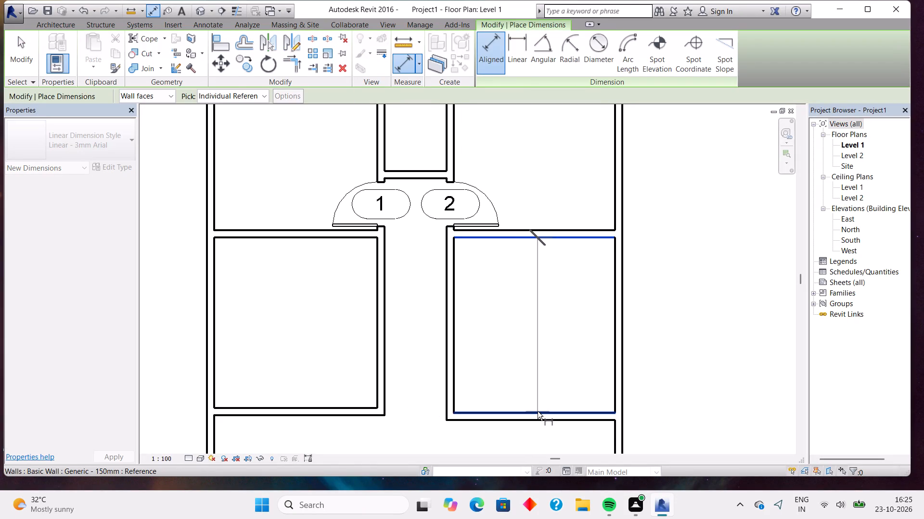
{"action": "left_click", "coordinate": [538, 411]}
{"action": "key", "text": "Escape"}
{"action": "key", "text": "Escape"}
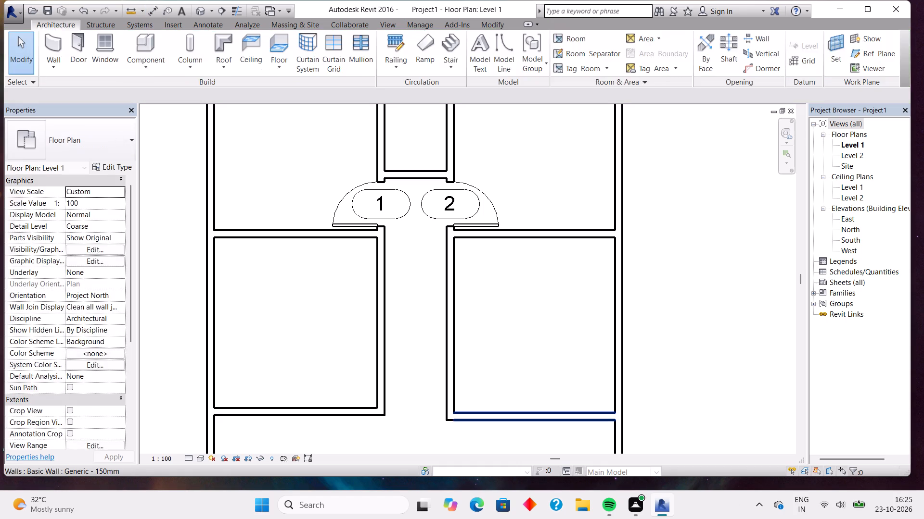
Nudge the same room's lower wall down about another 4", to 12' 8" from the wall above.
{"action": "left_click", "coordinate": [538, 411]}
{"action": "key", "text": "Down"}
{"action": "key", "text": "Down"}
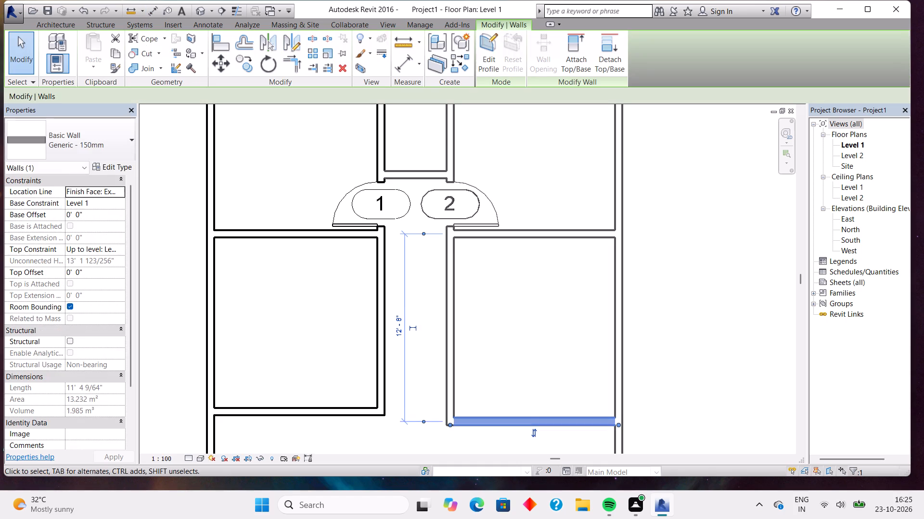
Recheck the room's clear depth between its upper and lower wall faces with an aligned dimension.
{"action": "left_click", "coordinate": [404, 61]}
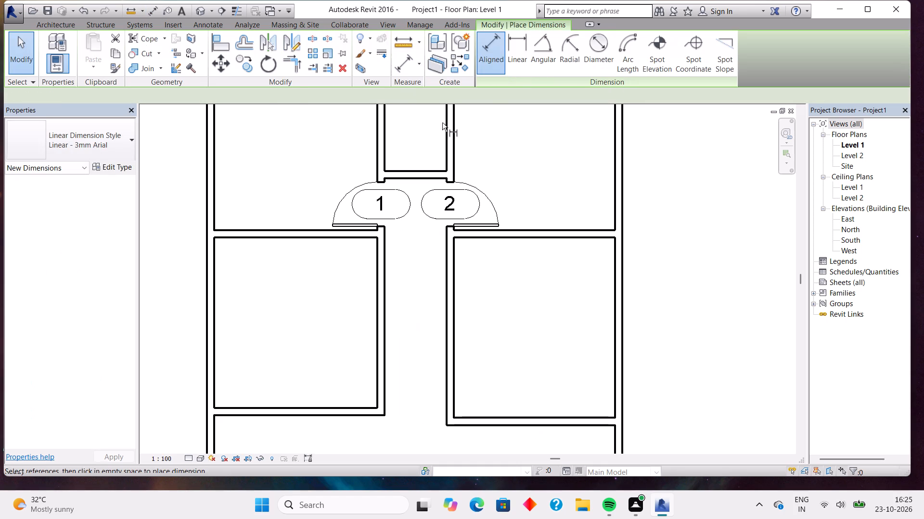
{"action": "left_click", "coordinate": [530, 239]}
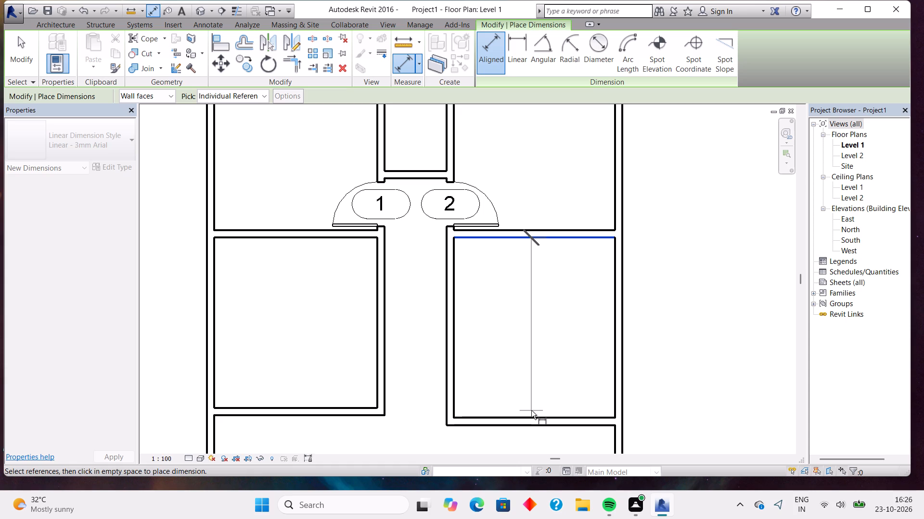
{"action": "left_click", "coordinate": [527, 418]}
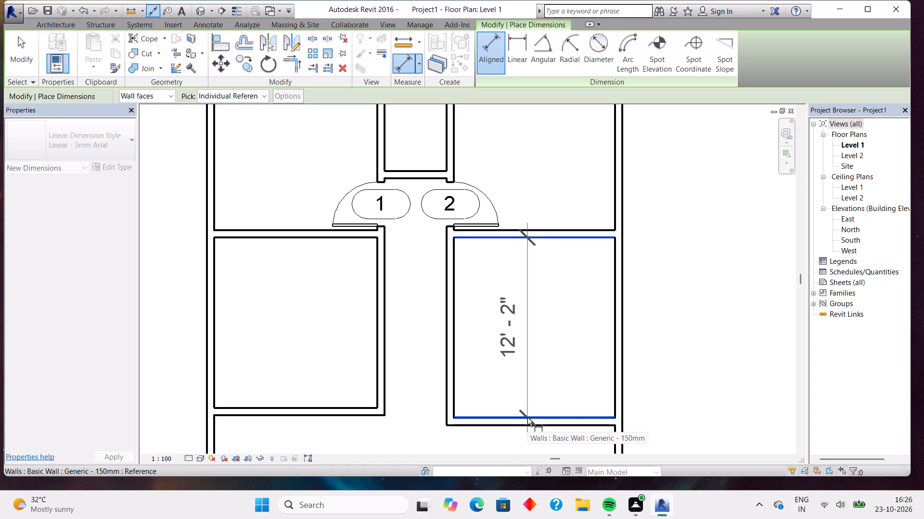
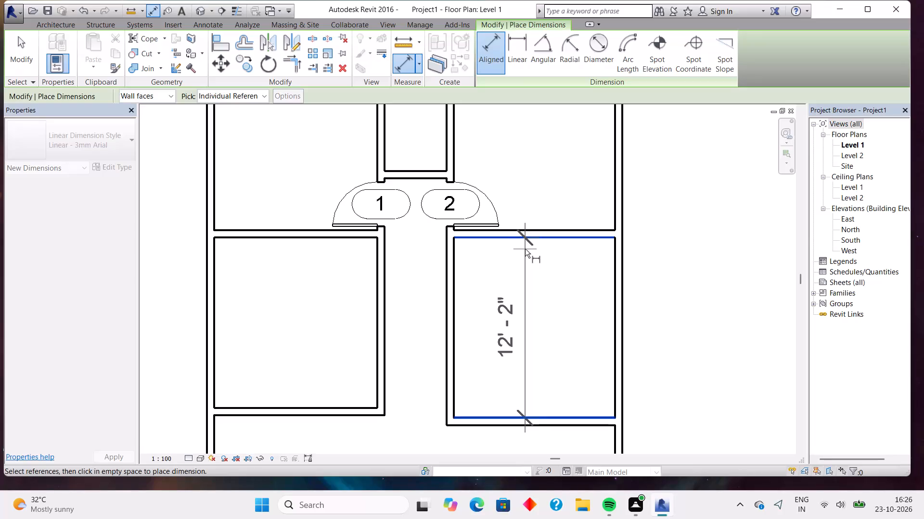
Nudge the lower wall of the right-hand room below door 2 up about 2", to 12' 6" from the wall above.
{"action": "key", "text": "Escape"}
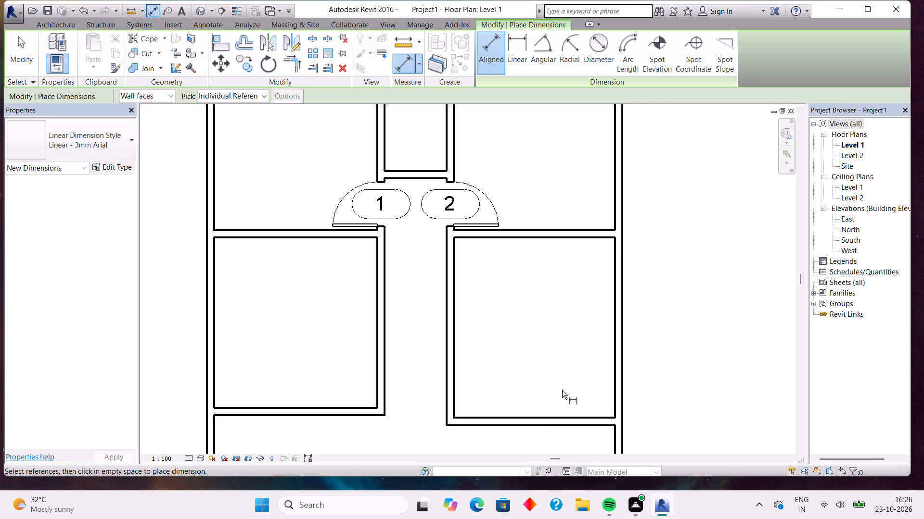
{"action": "left_click", "coordinate": [543, 421]}
{"action": "key", "text": "Escape"}
{"action": "key", "text": "Escape"}
{"action": "left_click", "coordinate": [543, 421]}
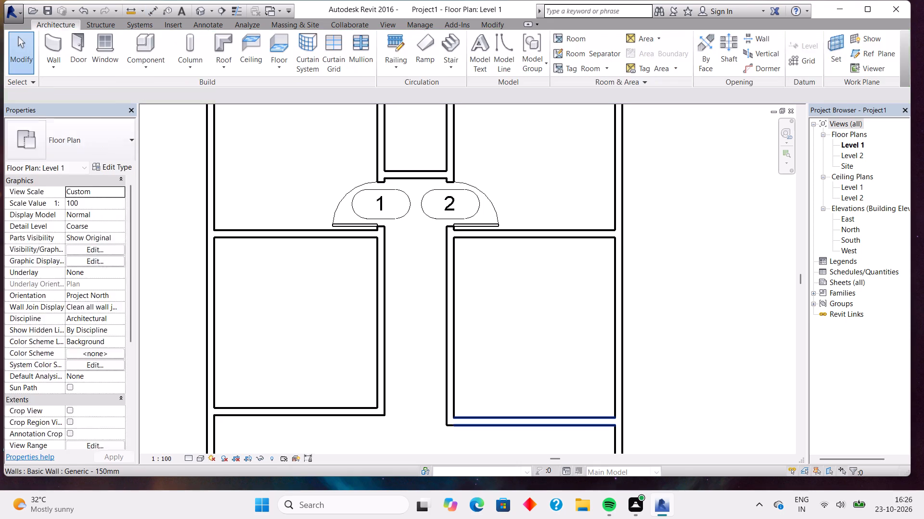
{"action": "key", "text": "Up"}
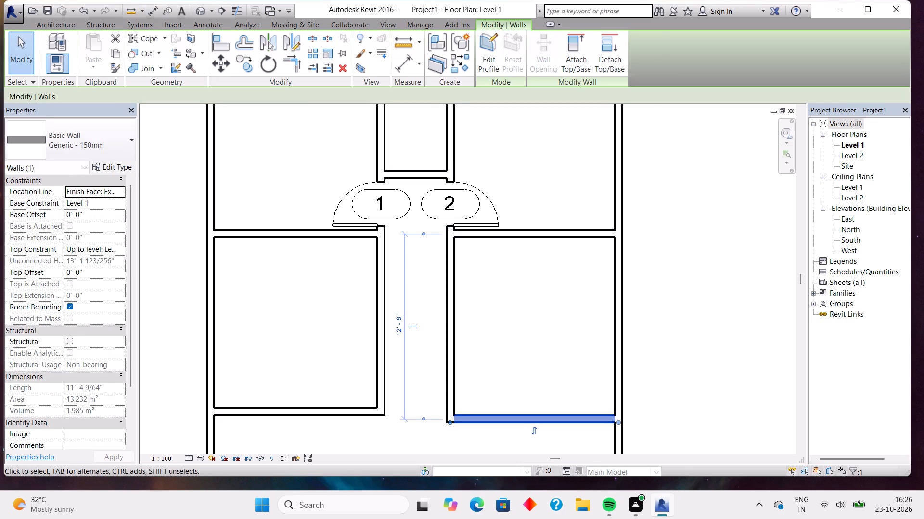
Recheck that room's clear depth between its upper and lower wall faces with an aligned dimension, without placing it.
{"action": "left_click", "coordinate": [394, 58]}
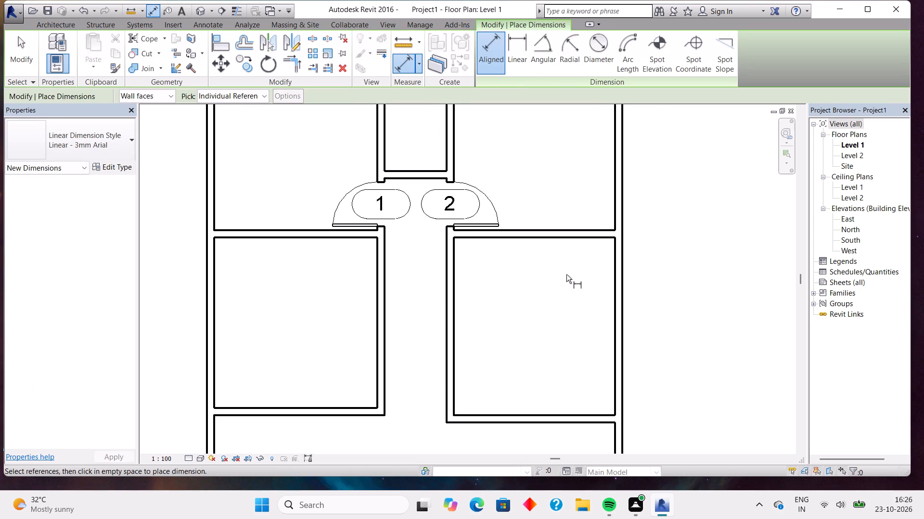
{"action": "left_click", "coordinate": [542, 241]}
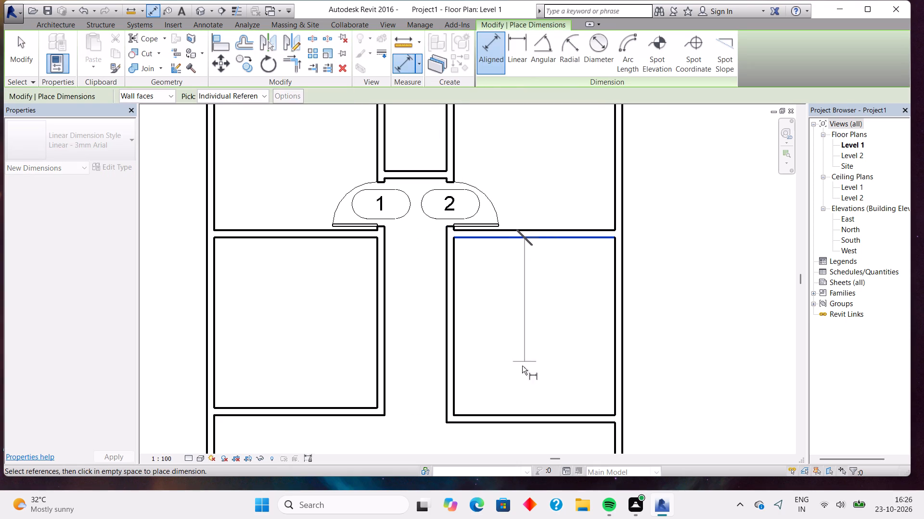
{"action": "left_click", "coordinate": [533, 414]}
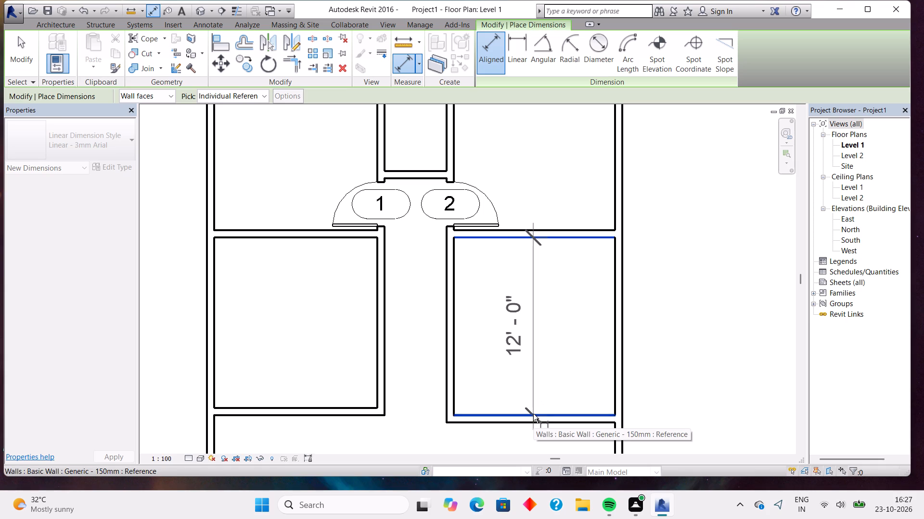
{"action": "key", "text": "Escape"}
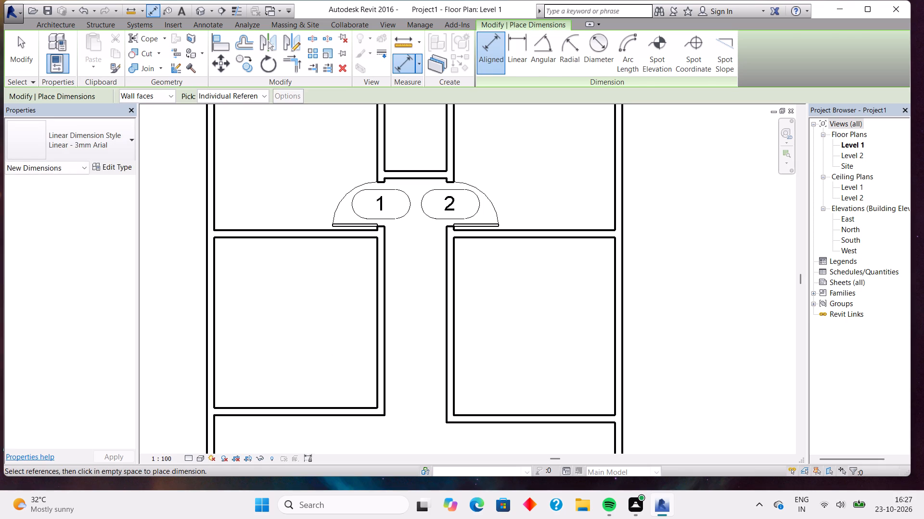
{"action": "key", "text": "Escape"}
{"action": "key", "text": "Escape"}
Nudge the lower wall of the left-hand room below door 1 down about 6", to 12' 6" from the wall above.
{"action": "left_click", "coordinate": [324, 403]}
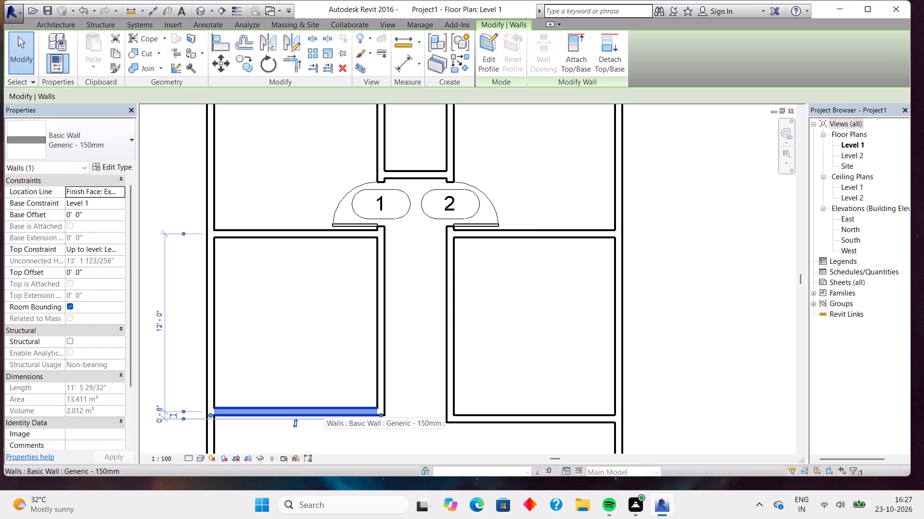
{"action": "key", "text": "Down"}
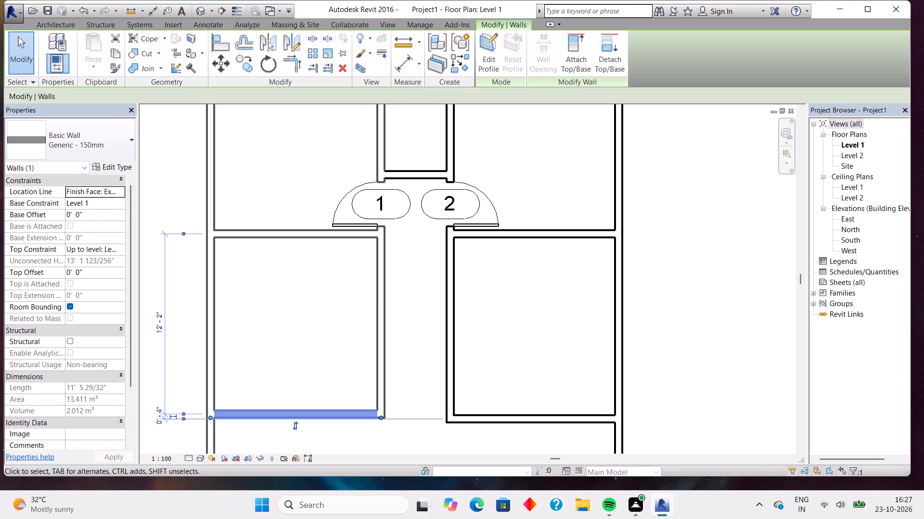
{"action": "key", "text": "Down"}
{"action": "key", "text": "Down"}
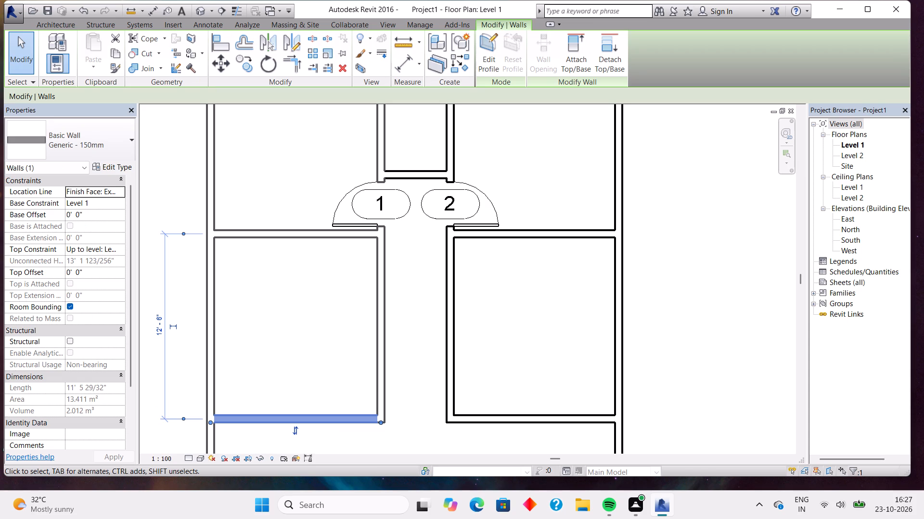
{"action": "key", "text": "Escape"}
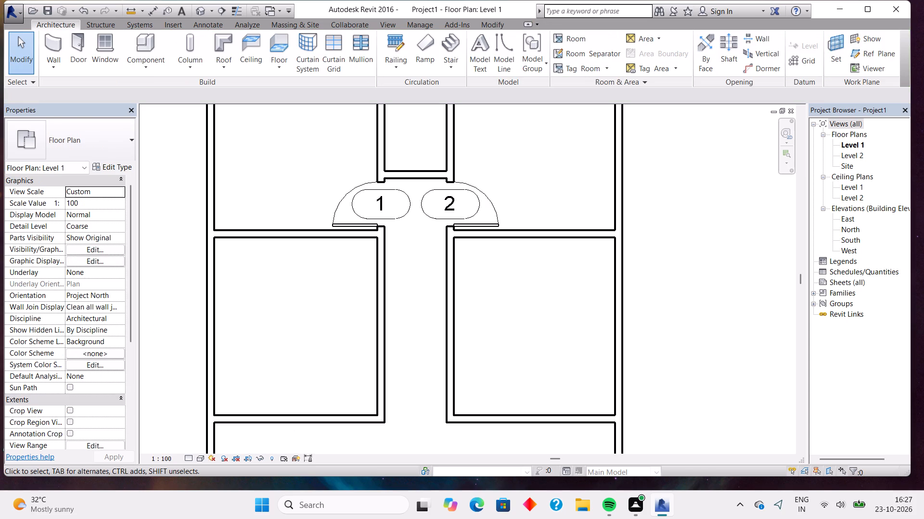
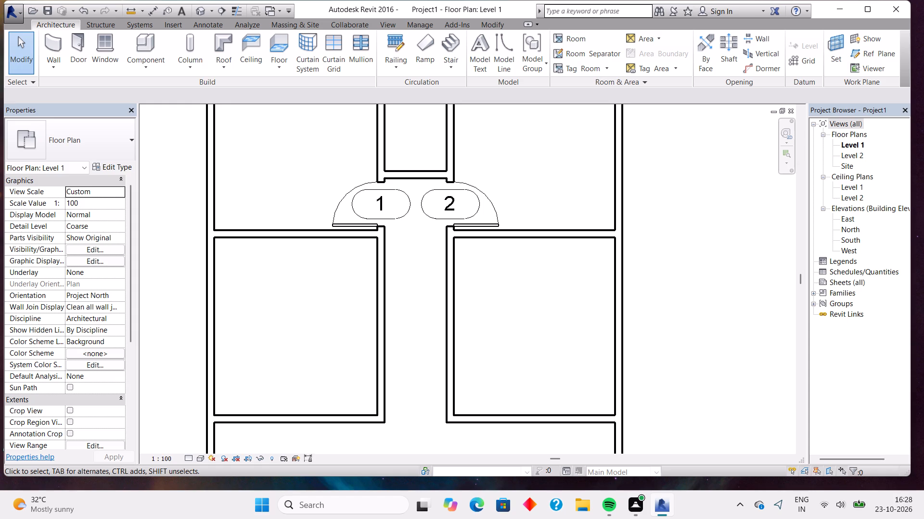
Draw Generic - 150mm walls enclosing the lower-left room: about 9' 6" up from the bottom outer wall, turning across to the left outer wall.
{"action": "scroll", "coordinate": [471, 347], "scroll_direction": "up", "scroll_amount": 2}
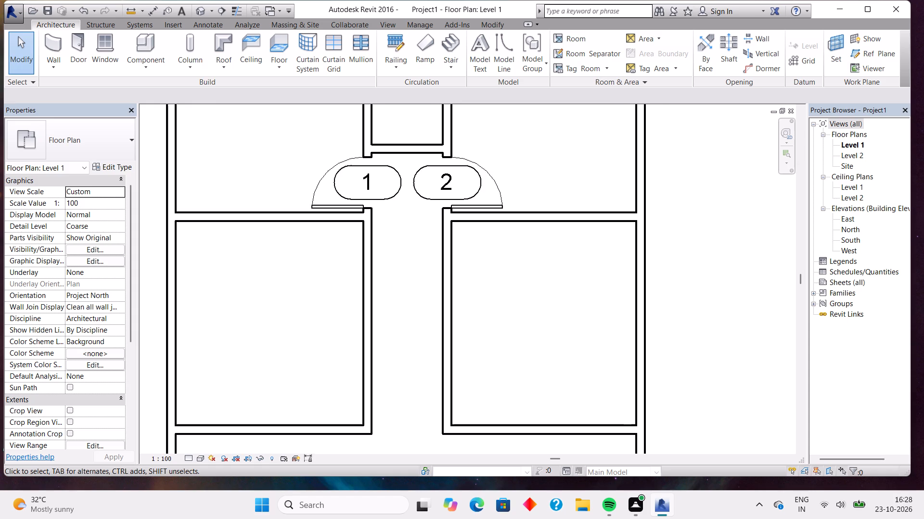
{"action": "scroll", "coordinate": [471, 347], "scroll_direction": "down", "scroll_amount": 2}
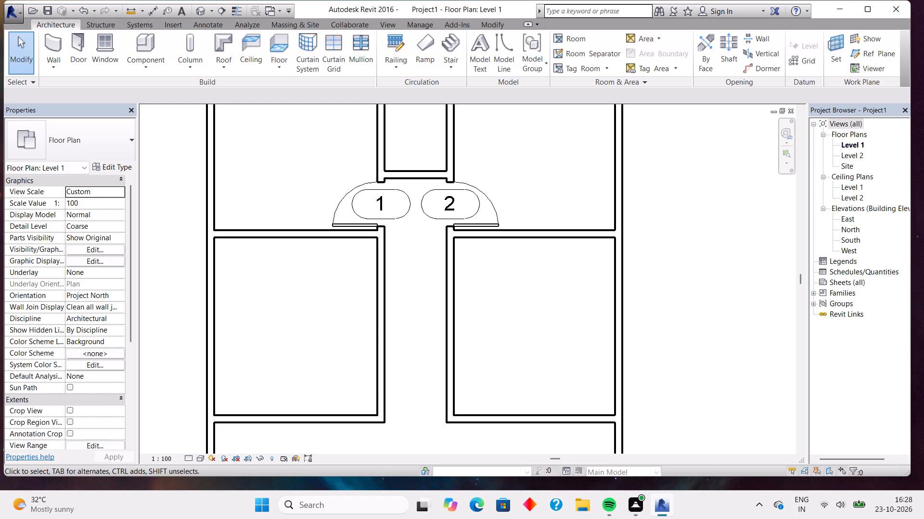
{"action": "scroll", "coordinate": [499, 285], "scroll_direction": "down", "scroll_amount": 2}
{"action": "middle_click_drag", "start_coordinate": [499, 285], "coordinate": [536, 248]}
{"action": "middle_click_drag", "start_coordinate": [481, 297], "coordinate": [523, 238]}
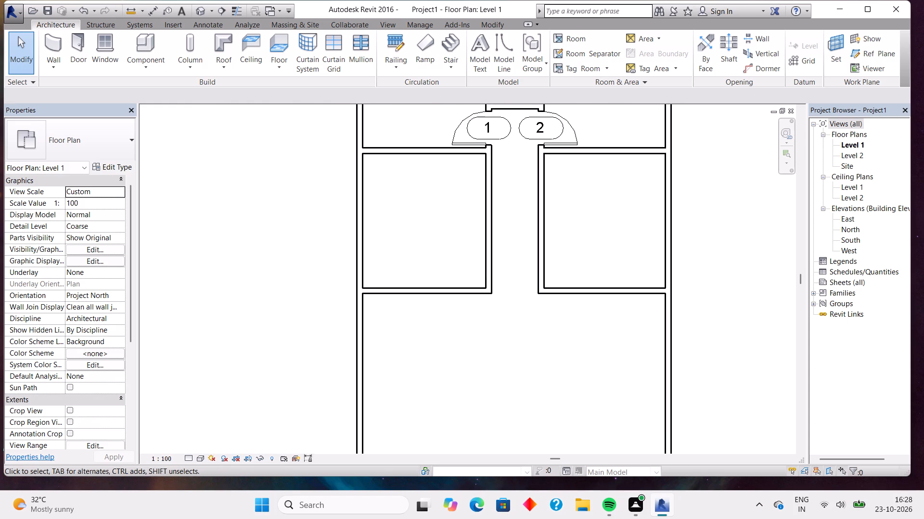
{"action": "scroll", "coordinate": [508, 246], "scroll_direction": "up", "scroll_amount": 1}
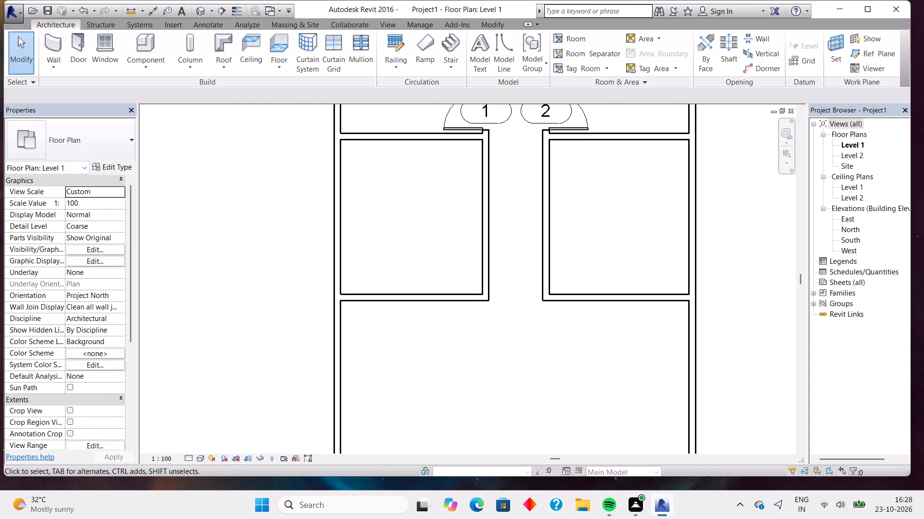
{"action": "left_click", "coordinate": [52, 50]}
{"action": "middle_click_drag", "start_coordinate": [482, 394], "coordinate": [486, 378]}
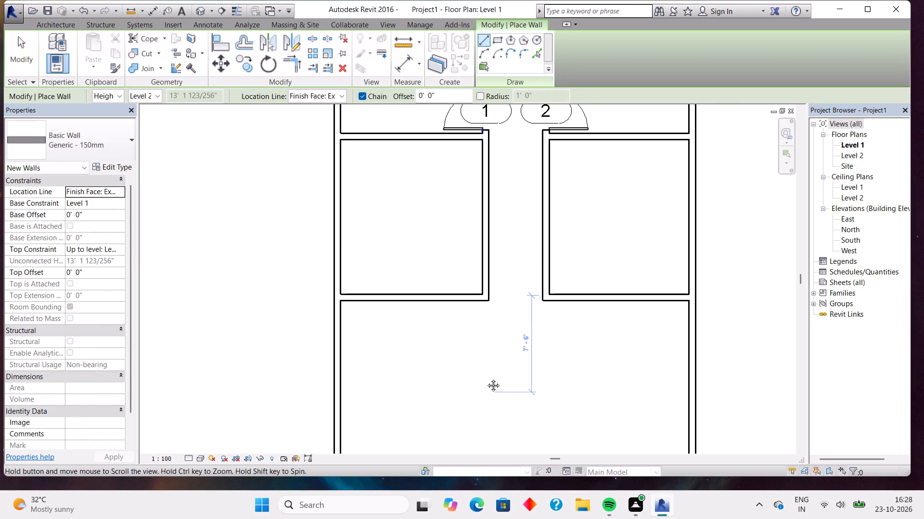
{"action": "middle_click_drag", "start_coordinate": [486, 378], "coordinate": [515, 198]}
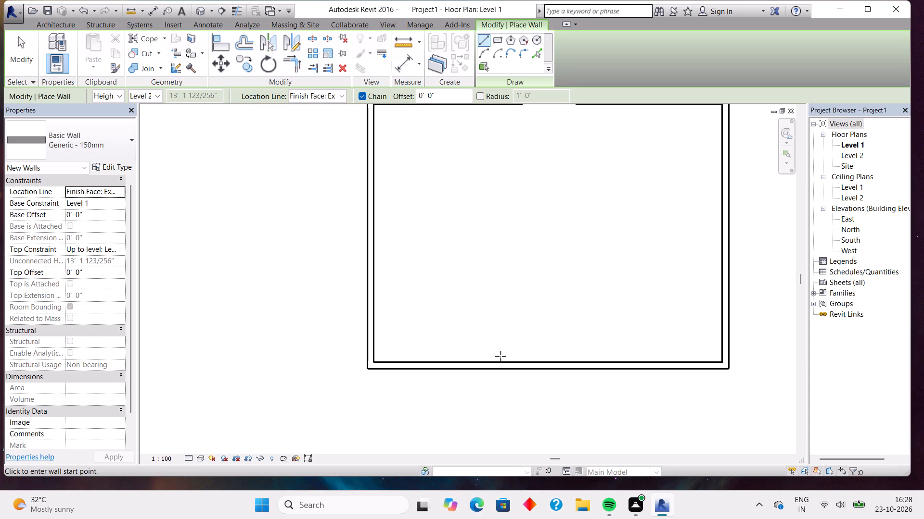
{"action": "scroll", "coordinate": [500, 360], "scroll_direction": "down", "scroll_amount": 3}
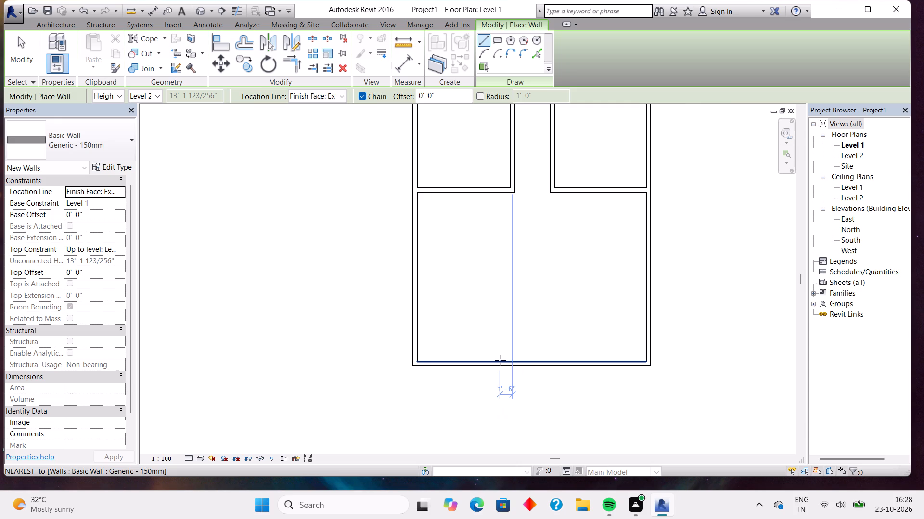
{"action": "left_click", "coordinate": [513, 358]}
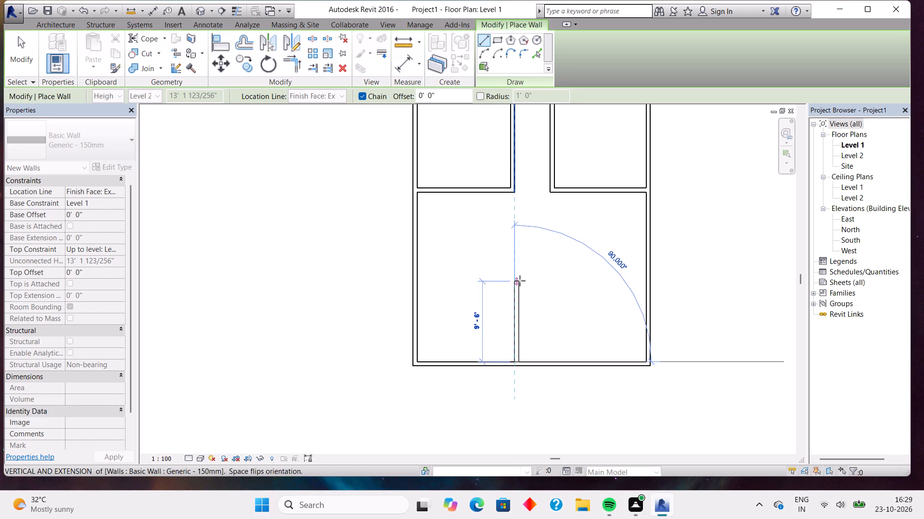
{"action": "scroll", "coordinate": [520, 281], "scroll_direction": "up", "scroll_amount": 7}
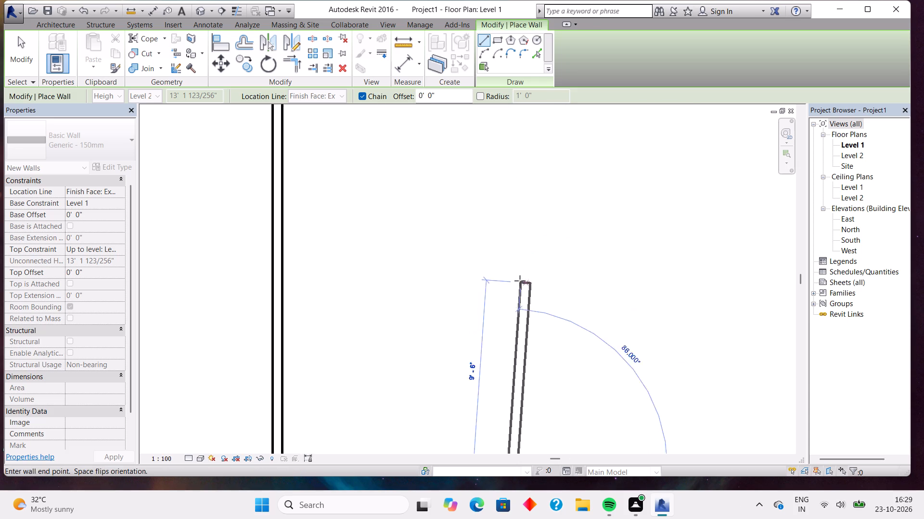
{"action": "scroll", "coordinate": [520, 281], "scroll_direction": "up", "scroll_amount": 2}
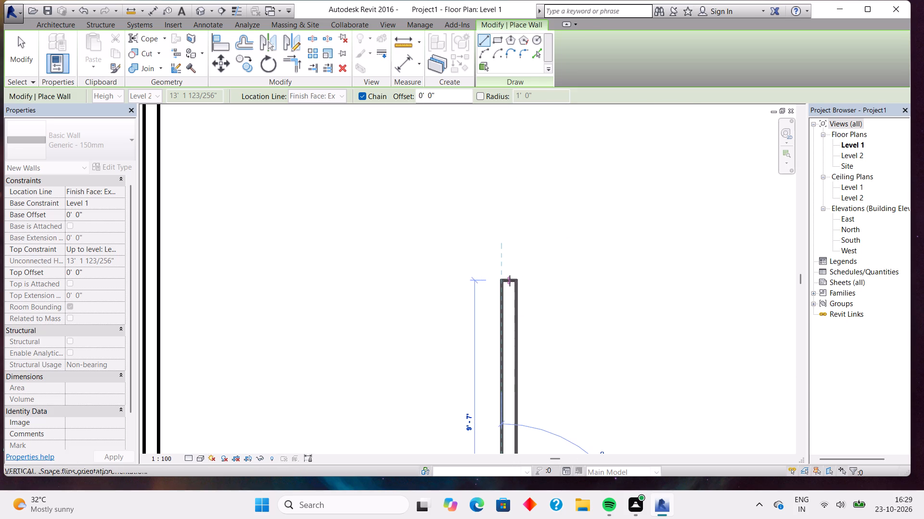
{"action": "scroll", "coordinate": [510, 281], "scroll_direction": "down", "scroll_amount": 5}
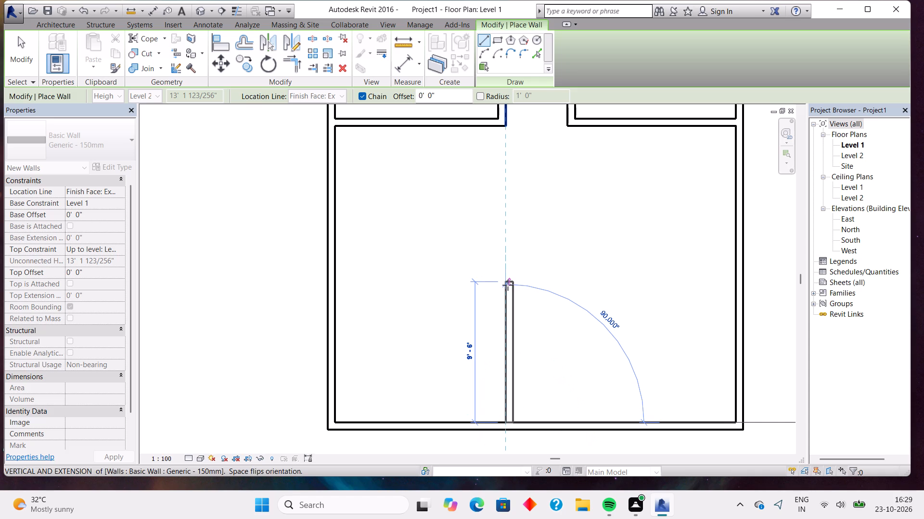
{"action": "scroll", "coordinate": [508, 285], "scroll_direction": "up", "scroll_amount": 4}
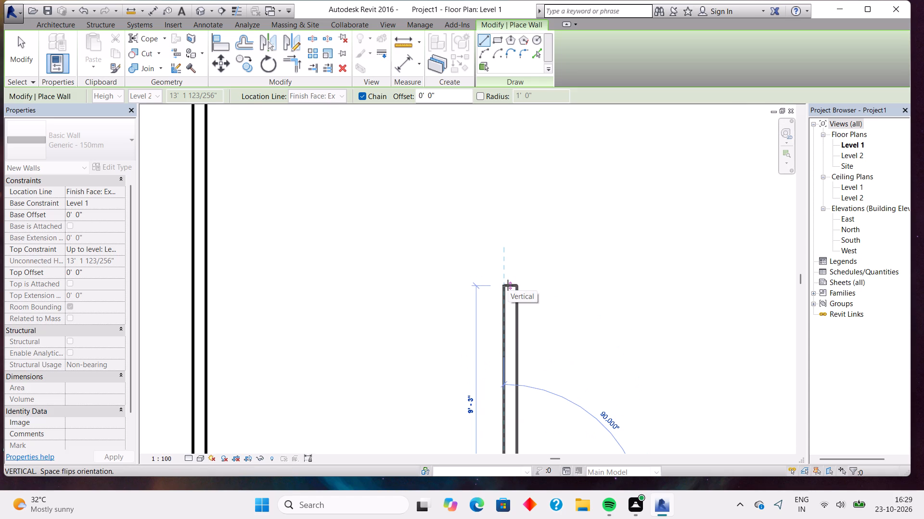
{"action": "left_click", "coordinate": [508, 281]}
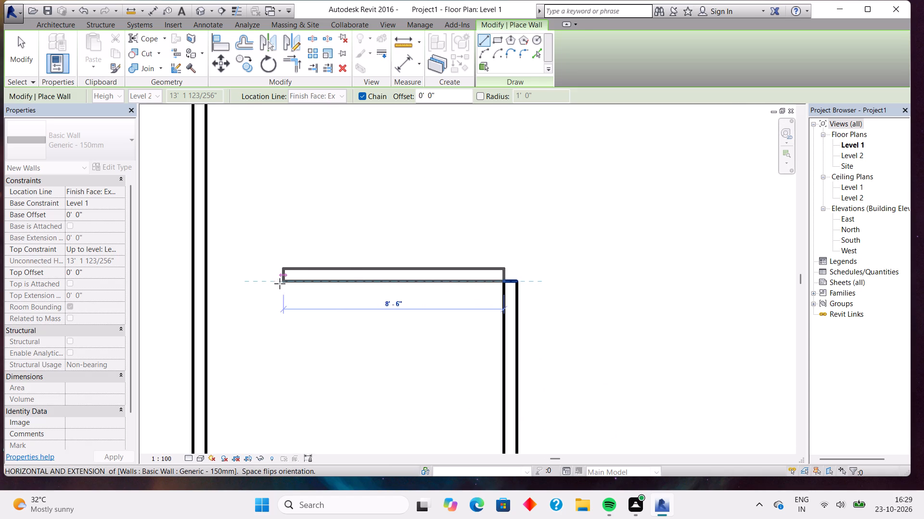
{"action": "left_click", "coordinate": [209, 276]}
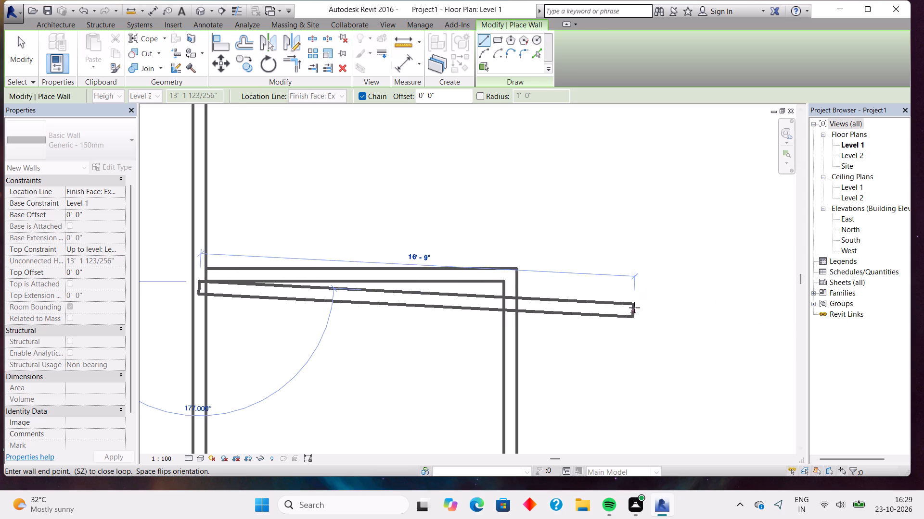
{"action": "key", "text": "Escape"}
Draw a vertical wall about 9' 6" long in line with the passage's right wall, down to the bottom outer wall.
{"action": "scroll", "coordinate": [634, 288], "scroll_direction": "down", "scroll_amount": 7}
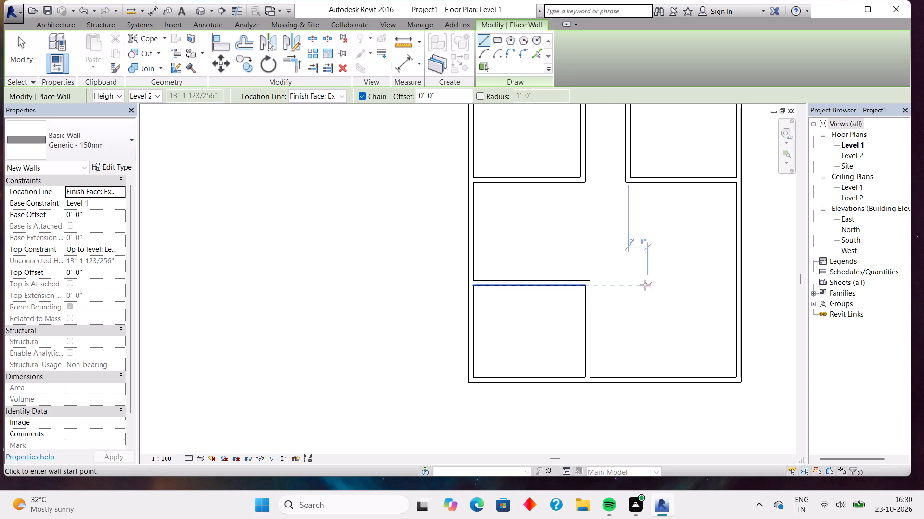
{"action": "left_click", "coordinate": [63, 25]}
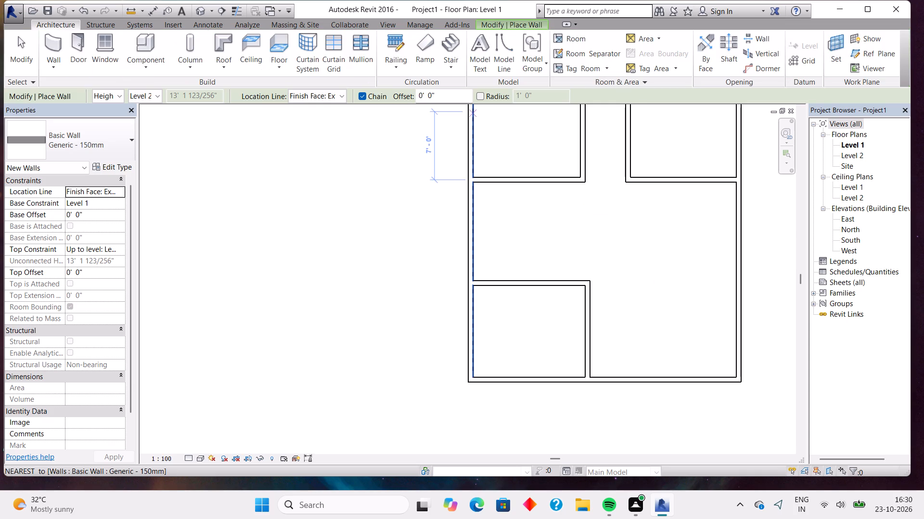
{"action": "left_click", "coordinate": [50, 45]}
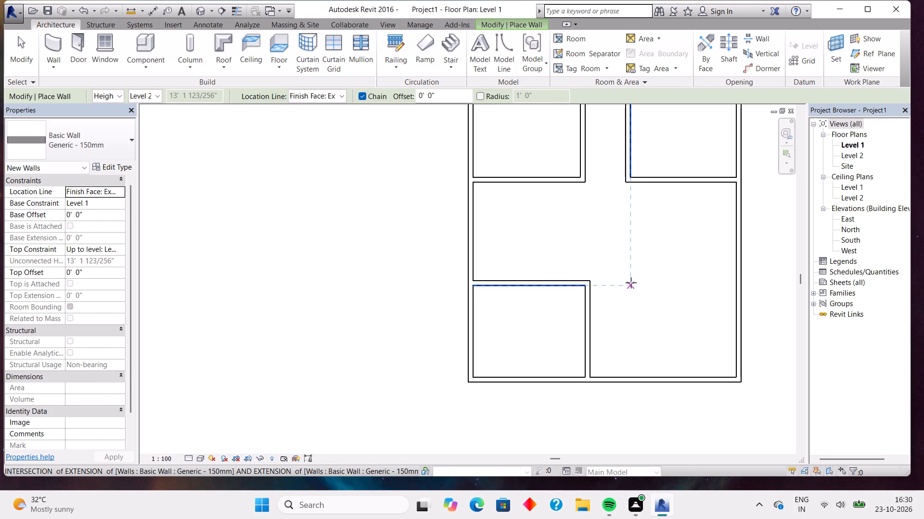
{"action": "left_click", "coordinate": [631, 283]}
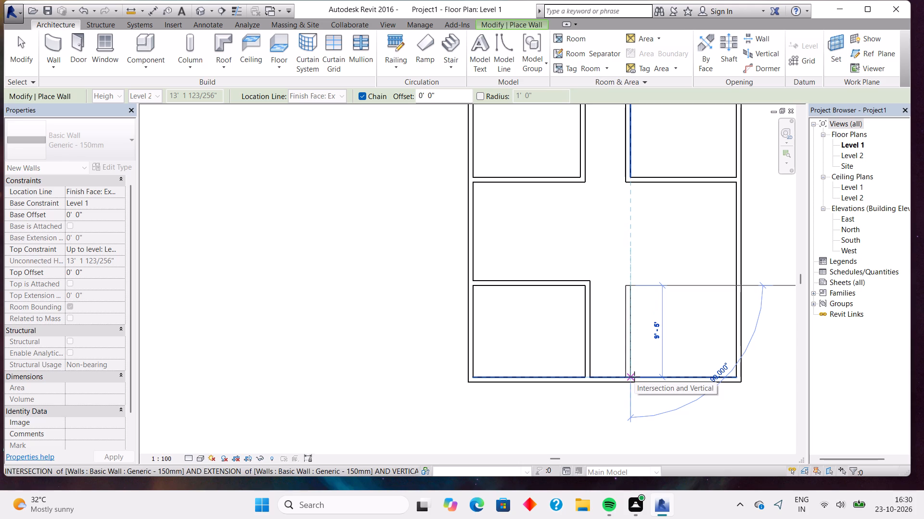
{"action": "left_click", "coordinate": [634, 377]}
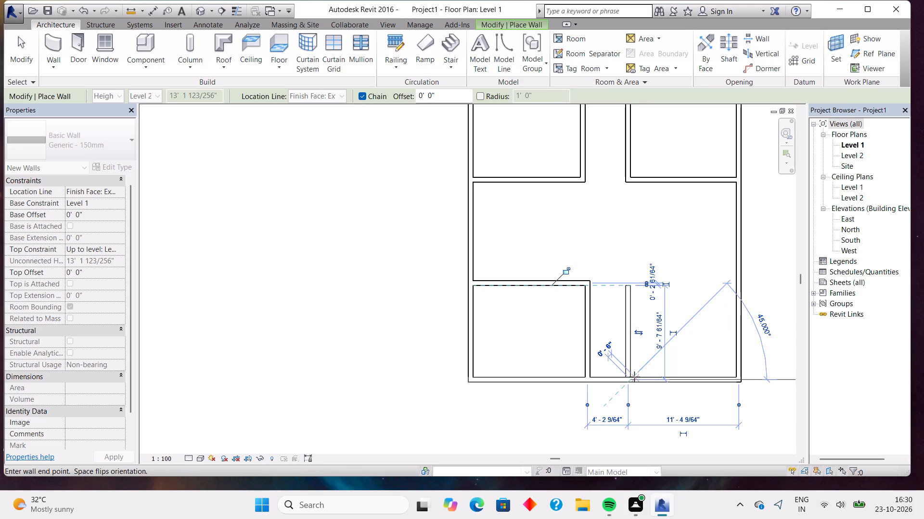
{"action": "key", "text": "Escape"}
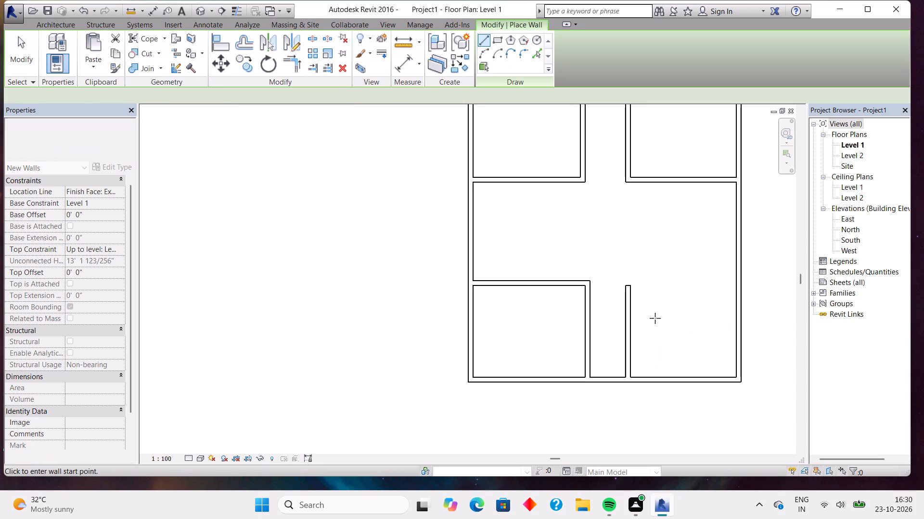
Extend the new vertical wall's top about 6" and turn it right into a 4' 6" wall along the lower-right room's upper edge.
{"action": "middle_click_drag", "start_coordinate": [655, 318], "coordinate": [641, 360]}
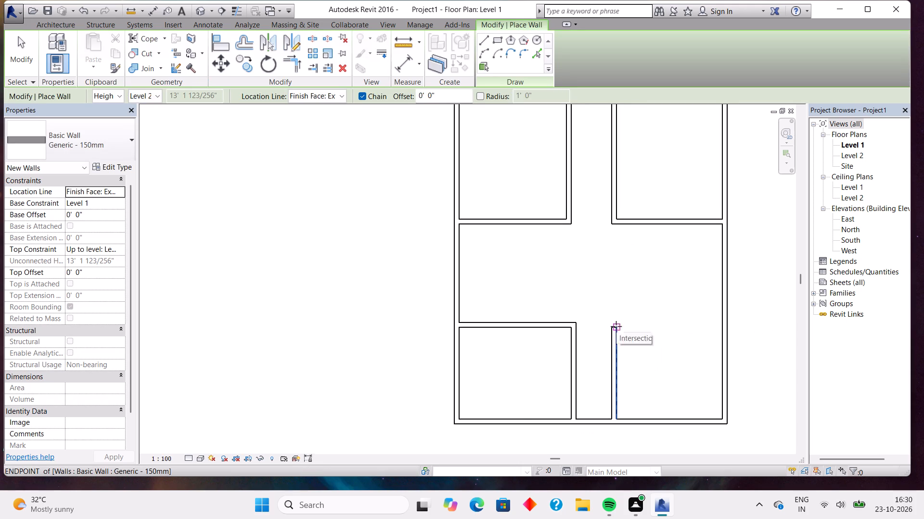
{"action": "left_click", "coordinate": [615, 326]}
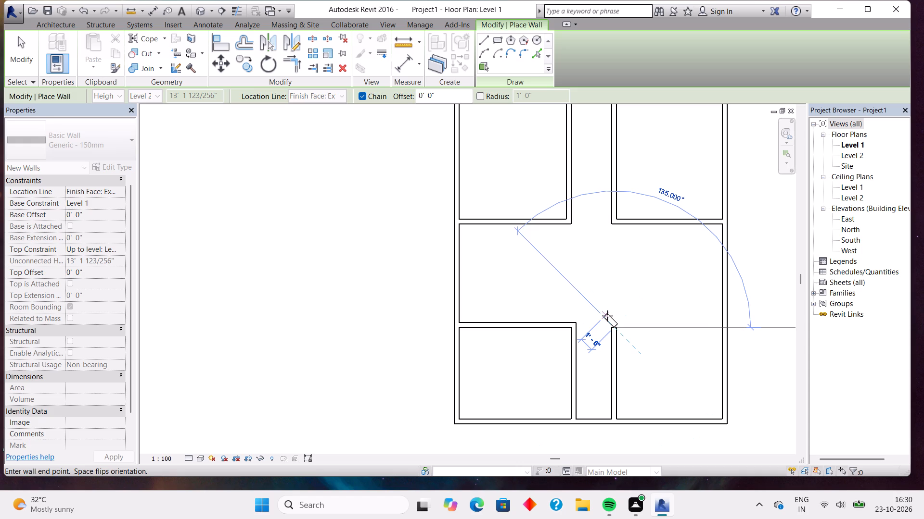
{"action": "key", "text": "Escape"}
{"action": "left_click", "coordinate": [608, 329]}
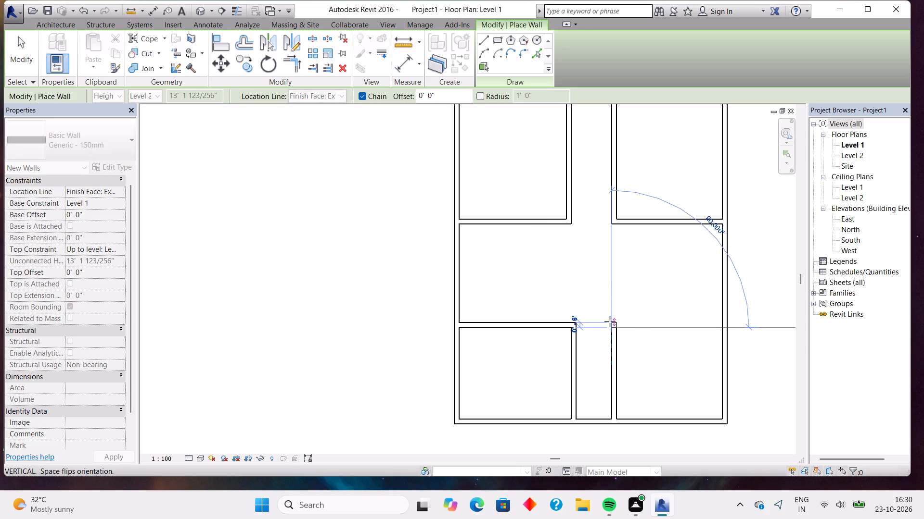
{"action": "left_click", "coordinate": [610, 321]}
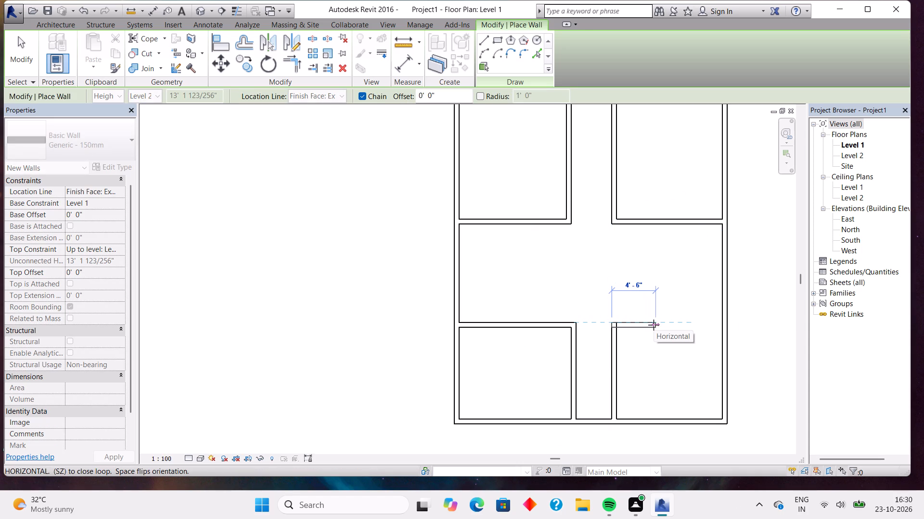
{"action": "left_click", "coordinate": [654, 325]}
{"action": "key", "text": "Escape"}
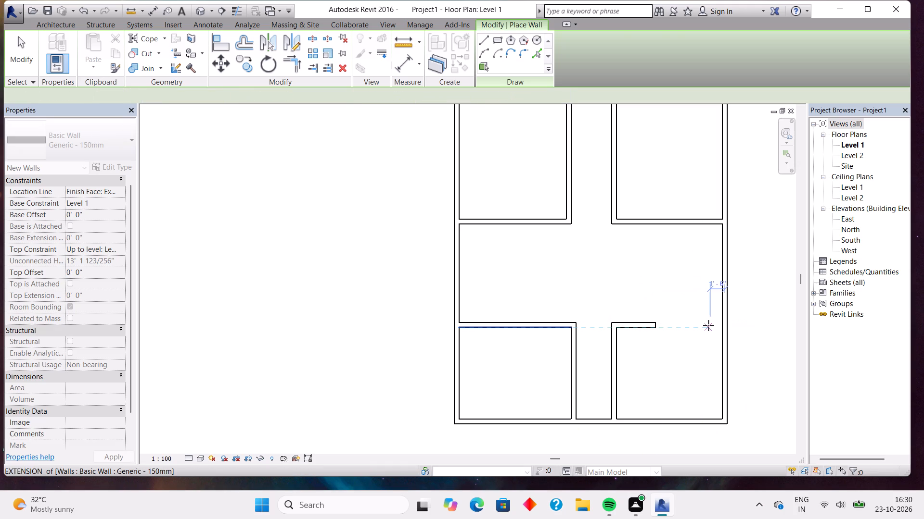
Draw a 2' wall stub inward from the right outer wall, in line with the short horizontal wall, leaving an opening between them.
{"action": "left_click", "coordinate": [719, 323]}
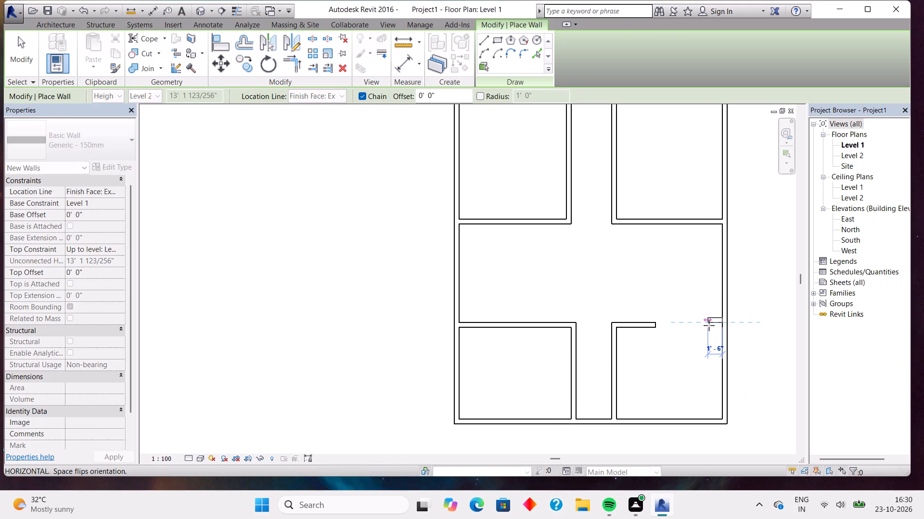
{"action": "key", "text": "Escape"}
{"action": "left_click", "coordinate": [725, 326]}
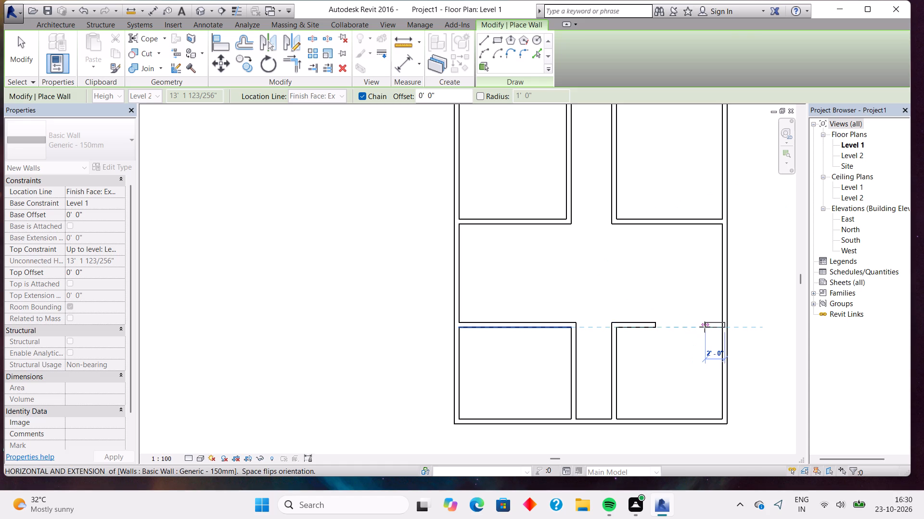
{"action": "left_click", "coordinate": [705, 327]}
{"action": "key", "text": "Escape"}
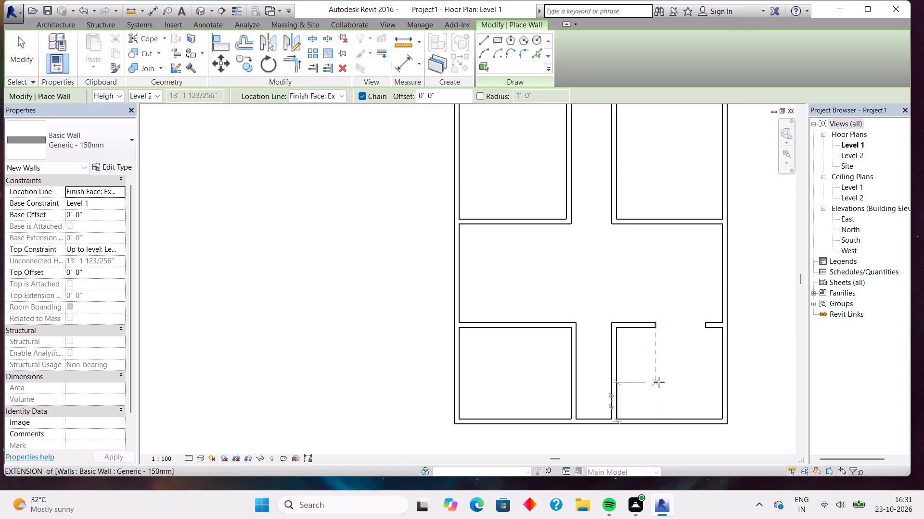
{"action": "scroll", "coordinate": [659, 382], "scroll_direction": "down", "scroll_amount": 2}
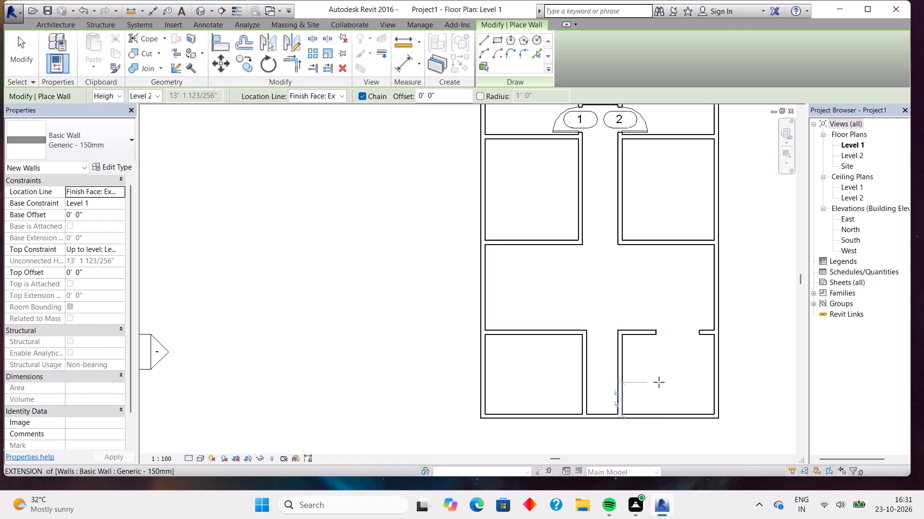
{"action": "scroll", "coordinate": [659, 382], "scroll_direction": "up", "scroll_amount": 3}
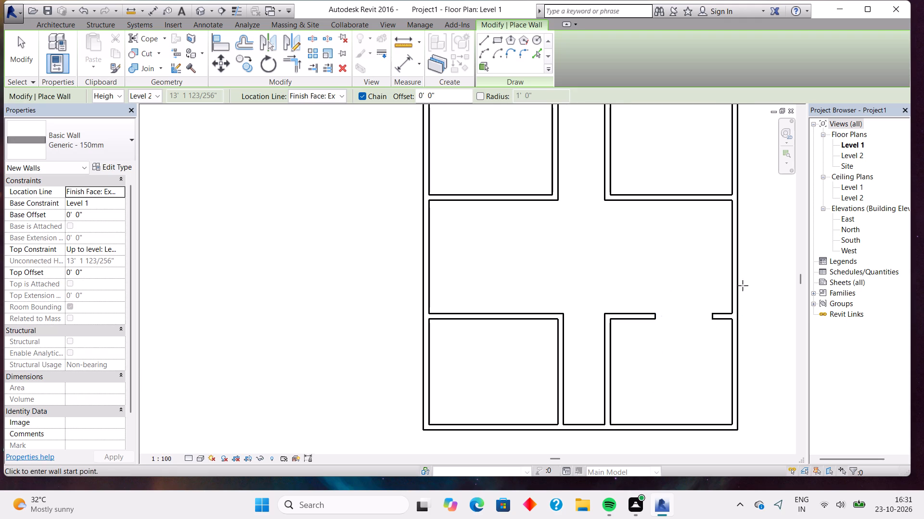
{"action": "key", "text": "Escape"}
Measure the clear distance between the middle-right room's lower wall and the lower-right room's upper wall.
{"action": "scroll", "coordinate": [666, 351], "scroll_direction": "down", "scroll_amount": 1}
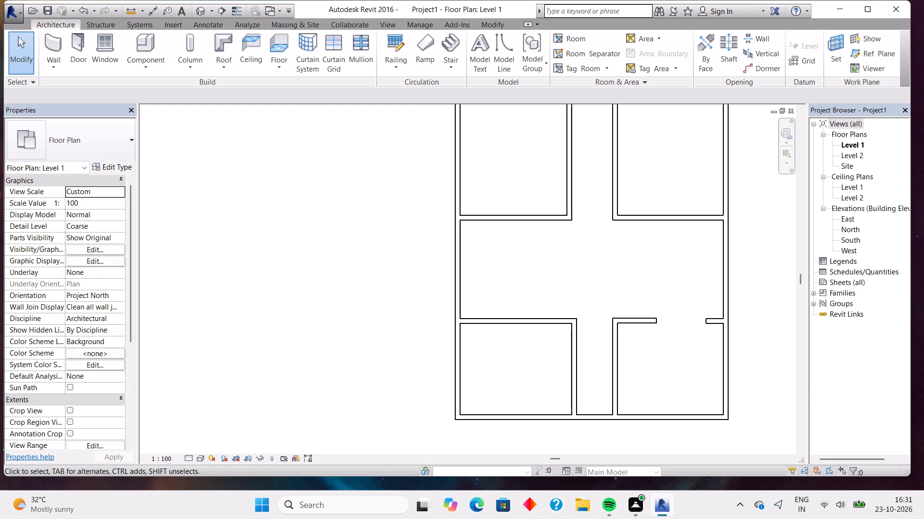
{"action": "scroll", "coordinate": [669, 354], "scroll_direction": "up", "scroll_amount": 2}
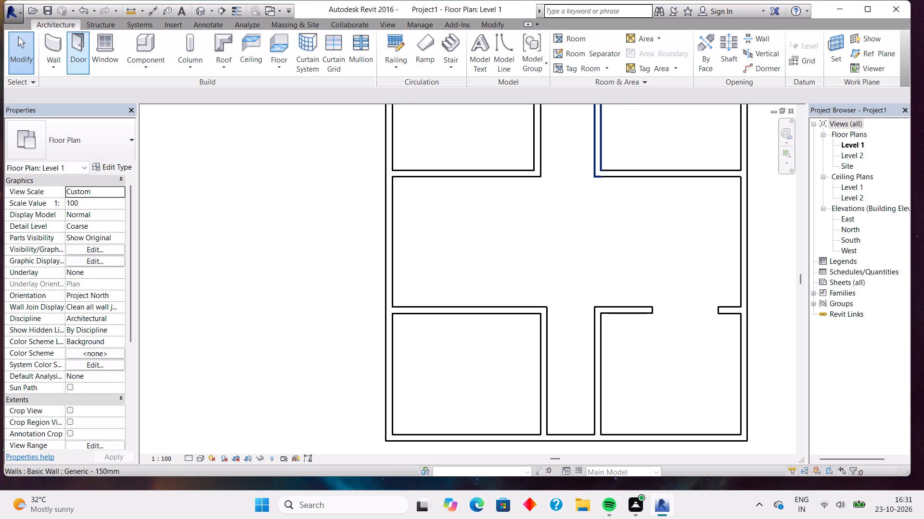
{"action": "left_click", "coordinate": [56, 45]}
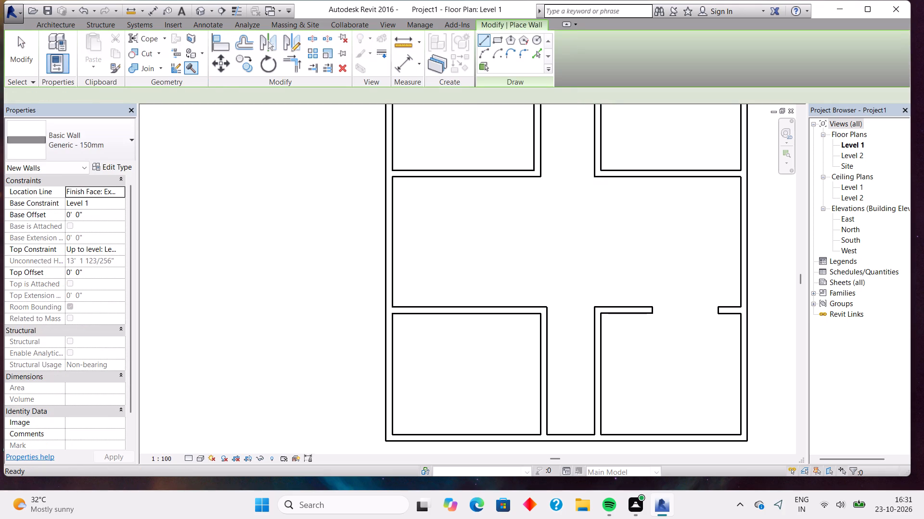
{"action": "left_click", "coordinate": [404, 64]}
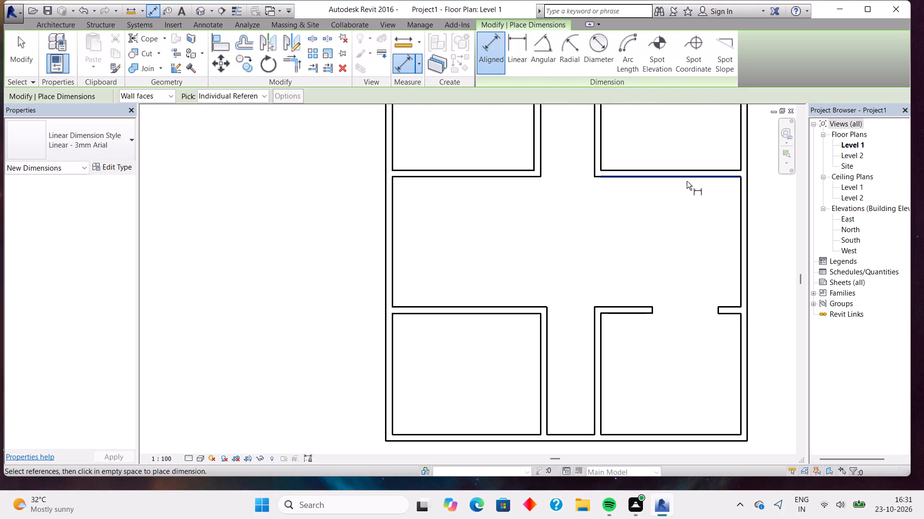
{"action": "left_click", "coordinate": [702, 175]}
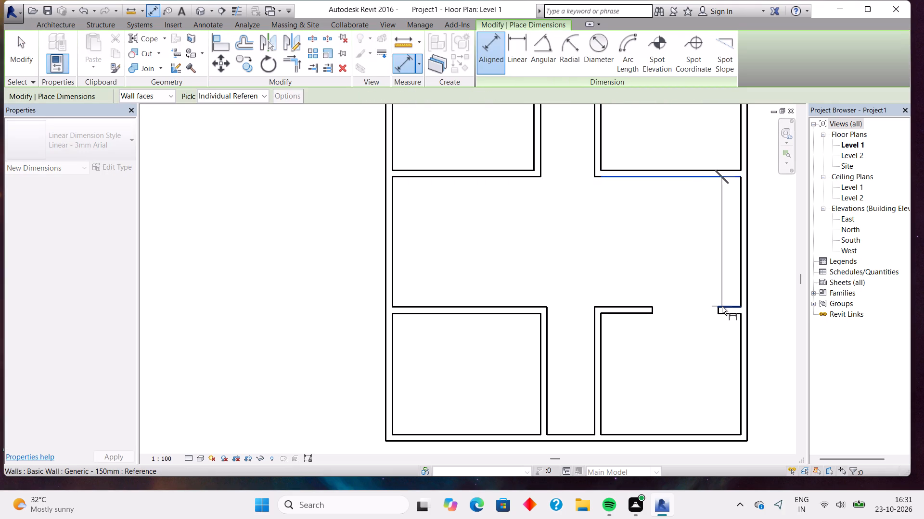
{"action": "left_click", "coordinate": [722, 306]}
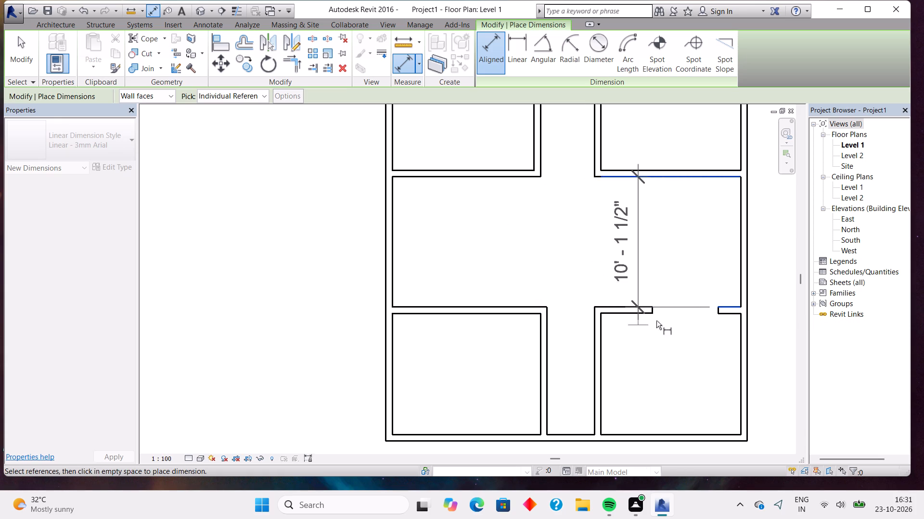
{"action": "key", "text": "Escape"}
Place two M_Single-Flush 0915 x 2134mm doors opposite each other in the middle rooms' passage walls, centred 2' below the upper dividing walls.
{"action": "middle_click_drag", "start_coordinate": [656, 249], "coordinate": [653, 348]}
{"action": "middle_click", "coordinate": [653, 348]}
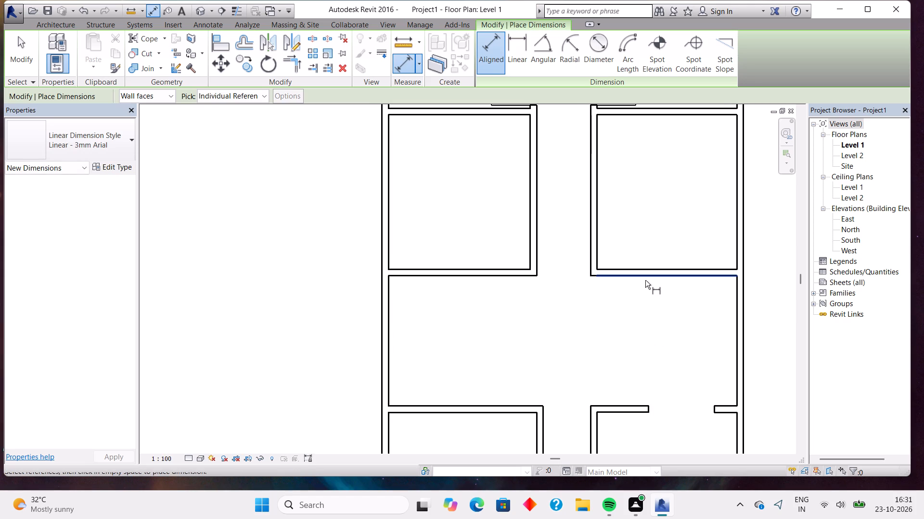
{"action": "scroll", "coordinate": [645, 280], "scroll_direction": "down", "scroll_amount": 3}
{"action": "scroll", "coordinate": [629, 317], "scroll_direction": "down", "scroll_amount": 3}
{"action": "left_click", "coordinate": [62, 21]}
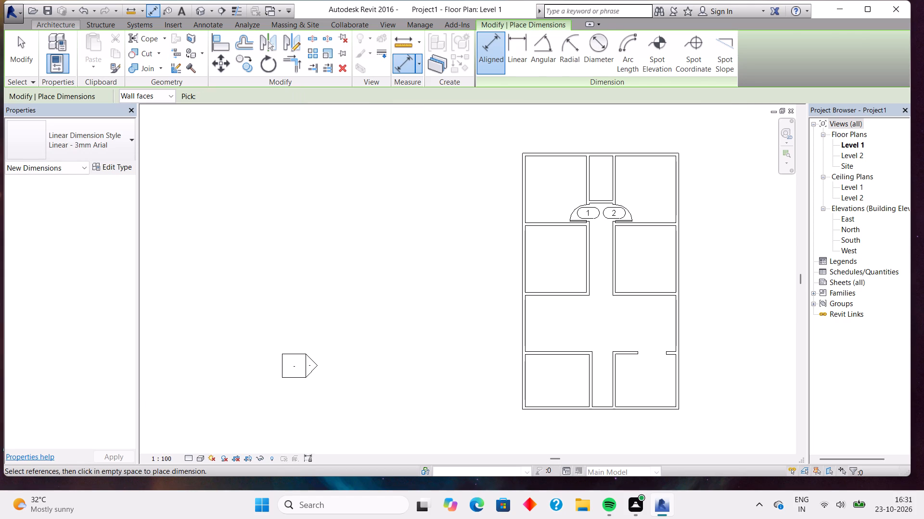
{"action": "left_click", "coordinate": [77, 39]}
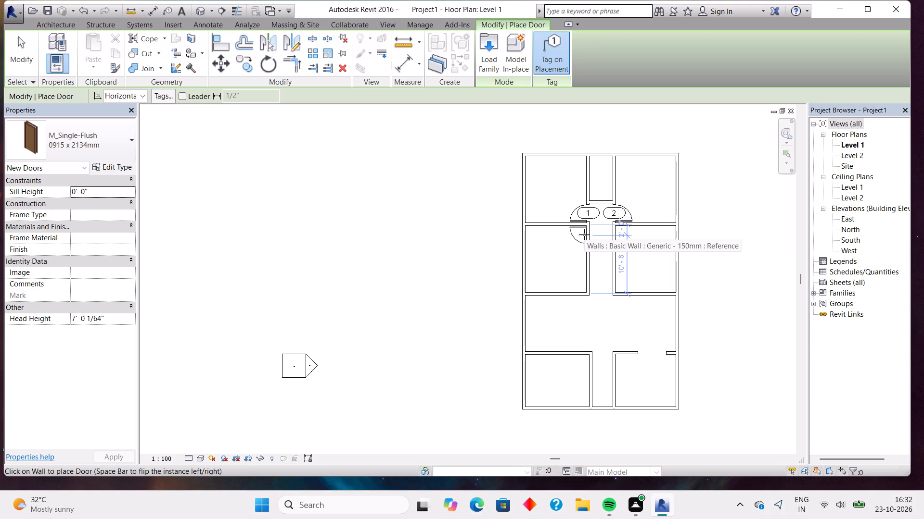
{"action": "left_click", "coordinate": [584, 235]}
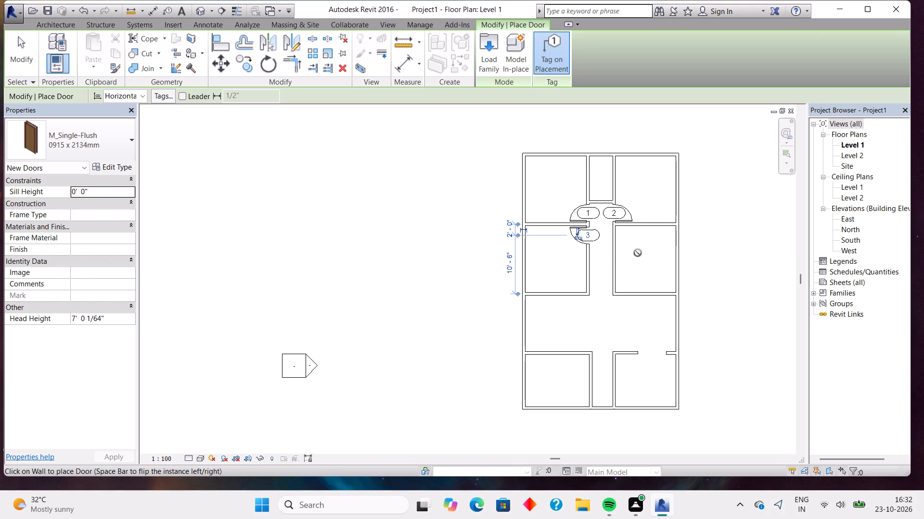
{"action": "key", "text": "space"}
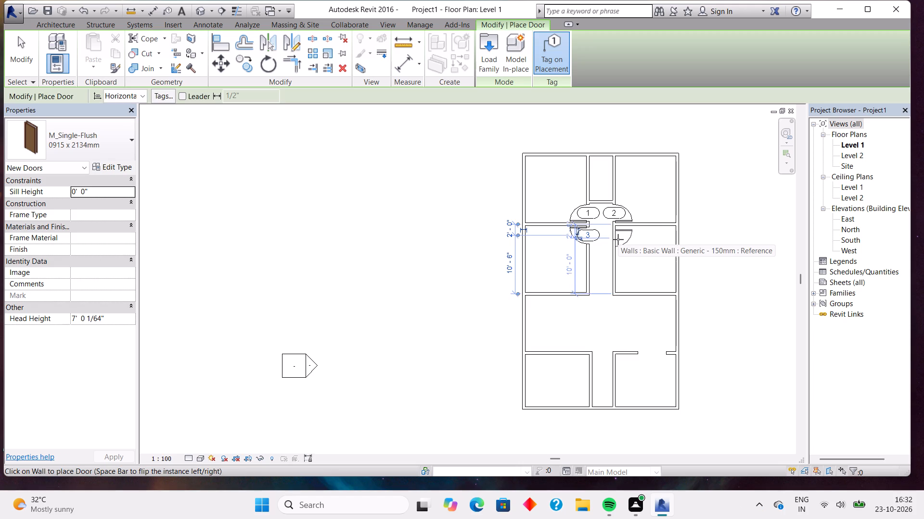
{"action": "scroll", "coordinate": [618, 239], "scroll_direction": "up", "scroll_amount": 8}
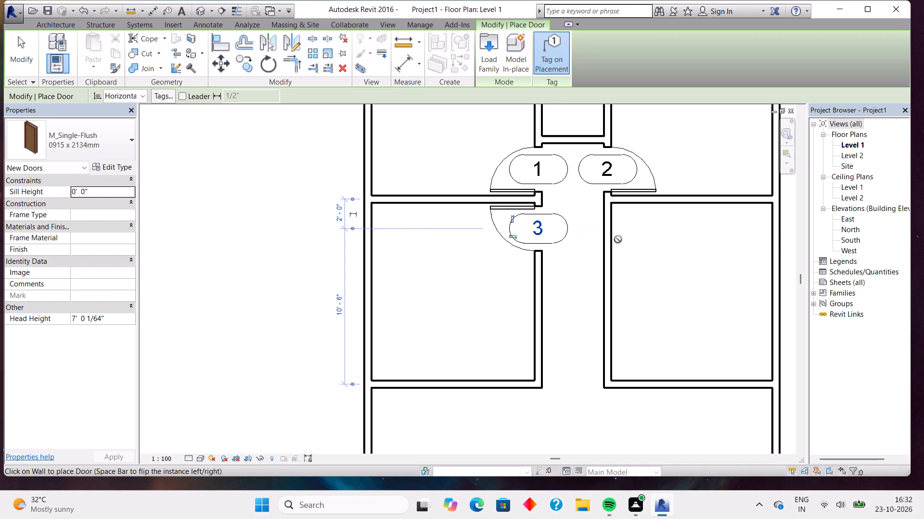
{"action": "left_click", "coordinate": [613, 229]}
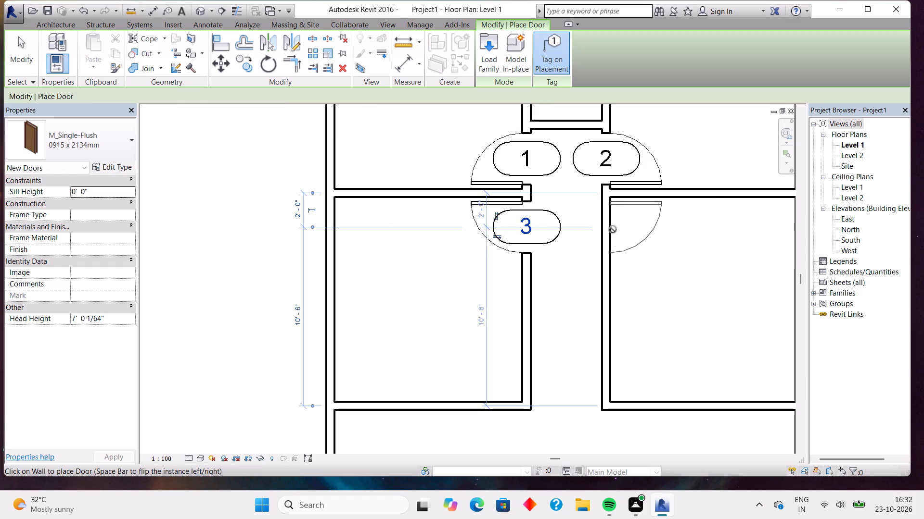
Place an M_Single-Flush door in the lower-left room's upper wall, centred 2' from its passage end and swinging into the room.
{"action": "middle_click_drag", "start_coordinate": [582, 339], "coordinate": [613, 219]}
{"action": "middle_click_drag", "start_coordinate": [621, 206], "coordinate": [643, 132]}
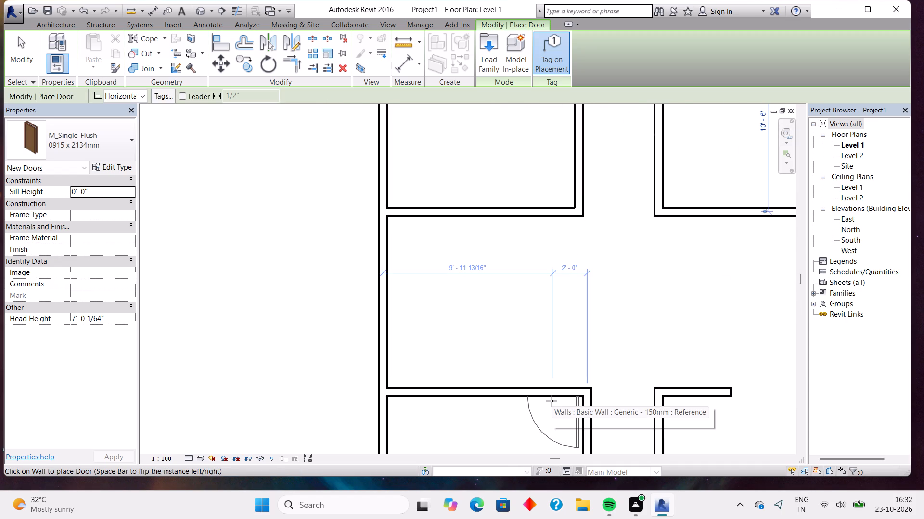
{"action": "left_click", "coordinate": [552, 401]}
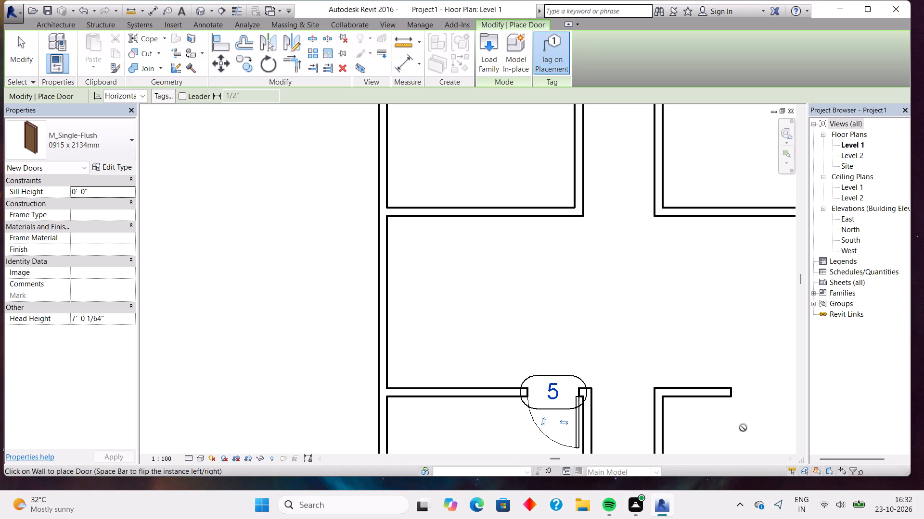
{"action": "key", "text": "Escape"}
{"action": "key", "text": "Escape"}
{"action": "key", "text": "Escape"}
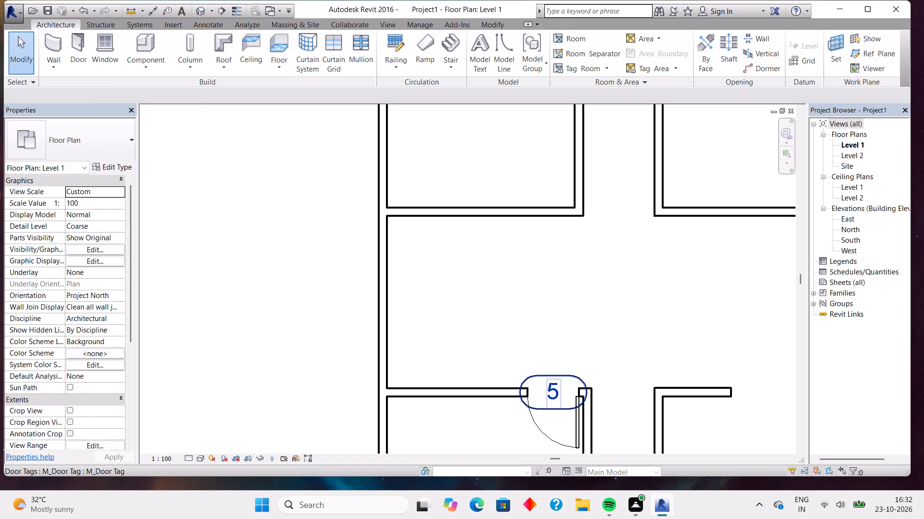
Delete the number tags of all five doors, keeping the doors themselves.
{"action": "left_click", "coordinate": [572, 372]}
{"action": "key", "text": "Delete"}
{"action": "middle_click_drag", "start_coordinate": [700, 304], "coordinate": [611, 447]}
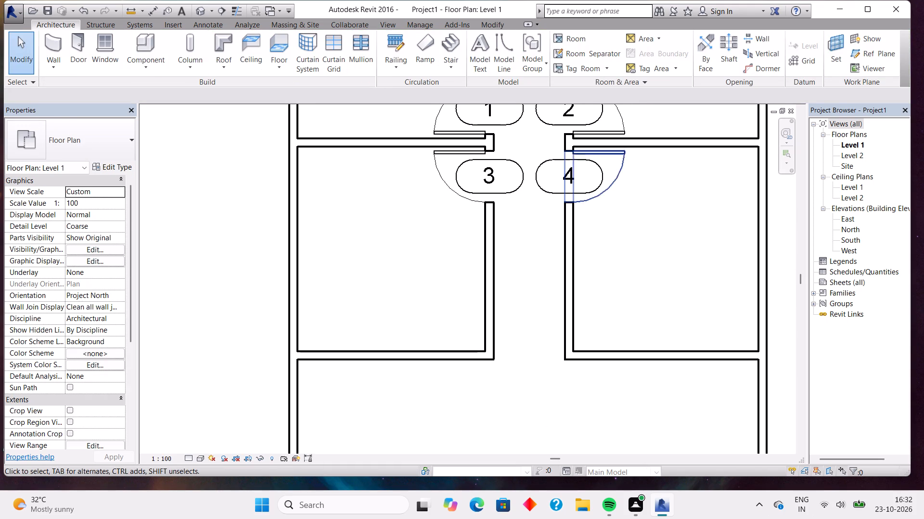
{"action": "left_click", "coordinate": [541, 180]}
{"action": "key", "text": "Delete"}
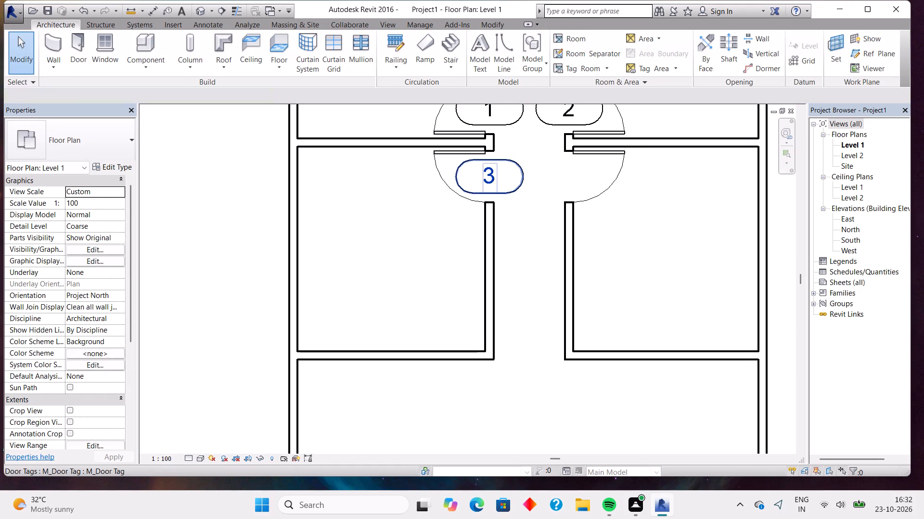
{"action": "left_click", "coordinate": [518, 190]}
{"action": "key", "text": "Delete"}
{"action": "left_click", "coordinate": [546, 119]}
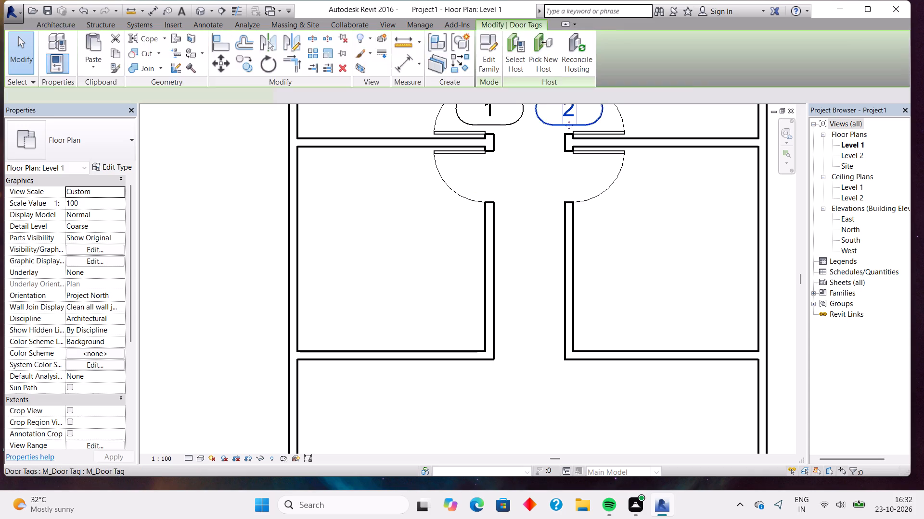
{"action": "key", "text": "Delete"}
{"action": "left_click", "coordinate": [502, 126]}
{"action": "key", "text": "Delete"}
Sketch a six-riser stair run about 4' 6" long just above the lower-left room's upper wall, rising toward the left outer wall.
{"action": "scroll", "coordinate": [548, 269], "scroll_direction": "down", "scroll_amount": 4}
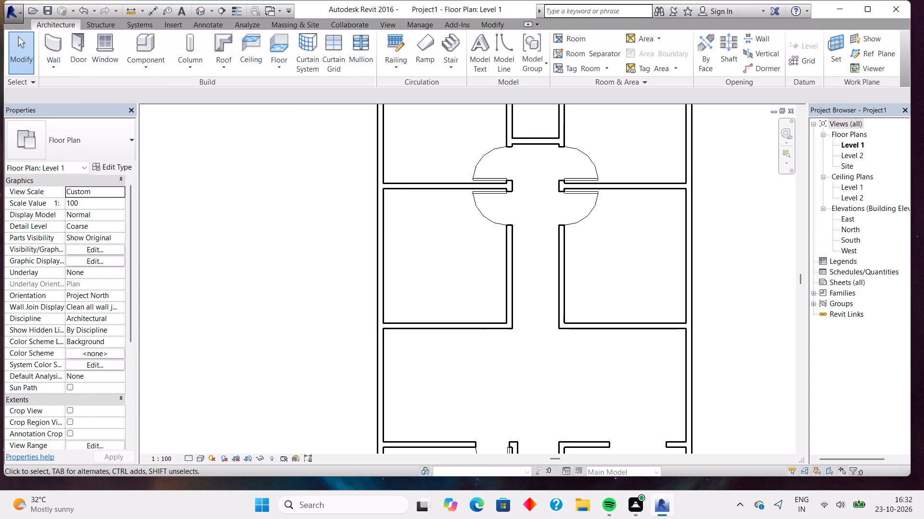
{"action": "scroll", "coordinate": [548, 269], "scroll_direction": "down", "scroll_amount": 2}
{"action": "middle_click_drag", "start_coordinate": [556, 317], "coordinate": [556, 248]}
{"action": "middle_click", "coordinate": [556, 248]}
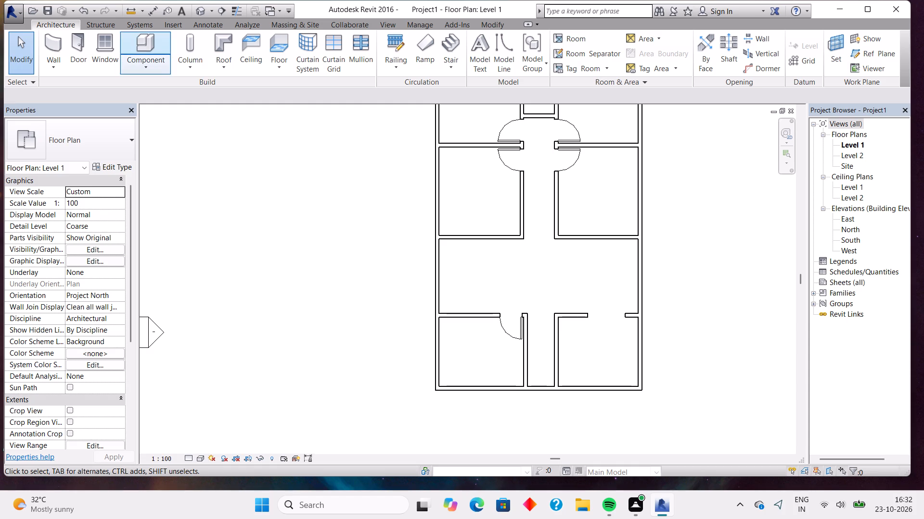
{"action": "left_click", "coordinate": [452, 42]}
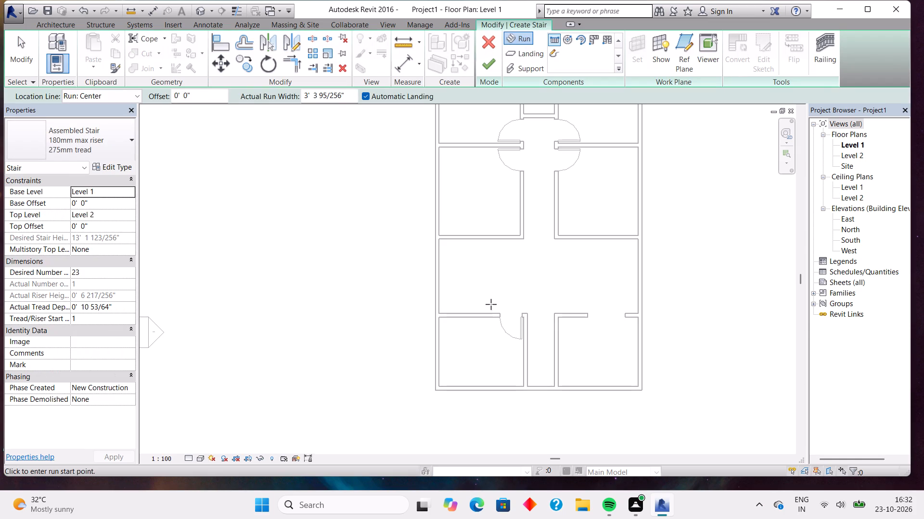
{"action": "left_click", "coordinate": [491, 304]}
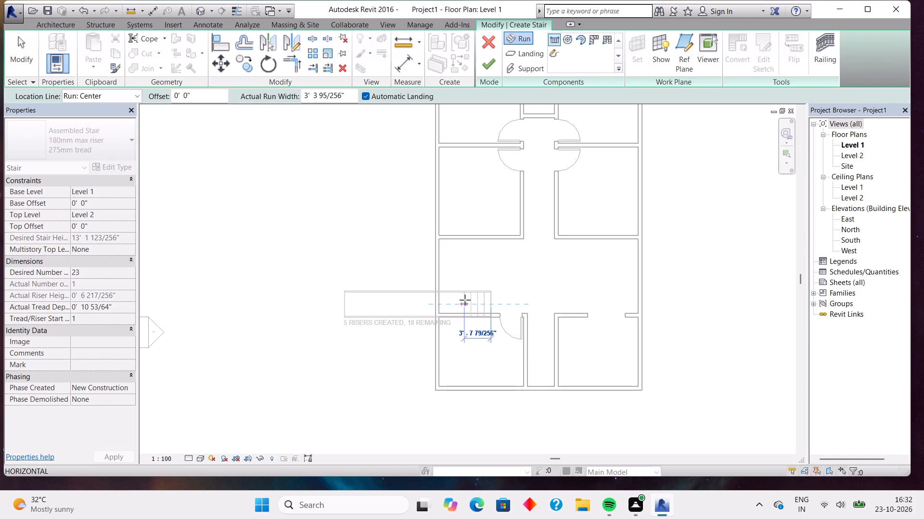
{"action": "key", "text": "Escape"}
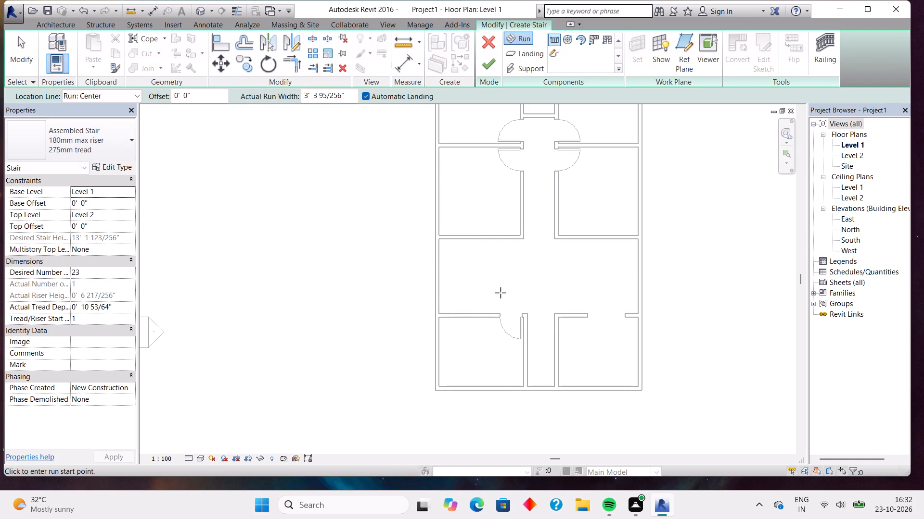
{"action": "left_click", "coordinate": [498, 291]}
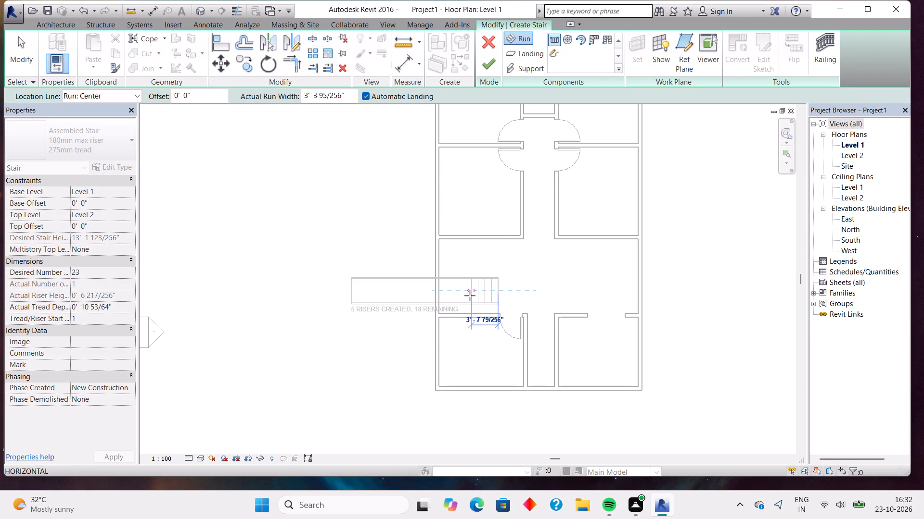
{"action": "key", "text": "Escape"}
{"action": "left_click", "coordinate": [494, 300]}
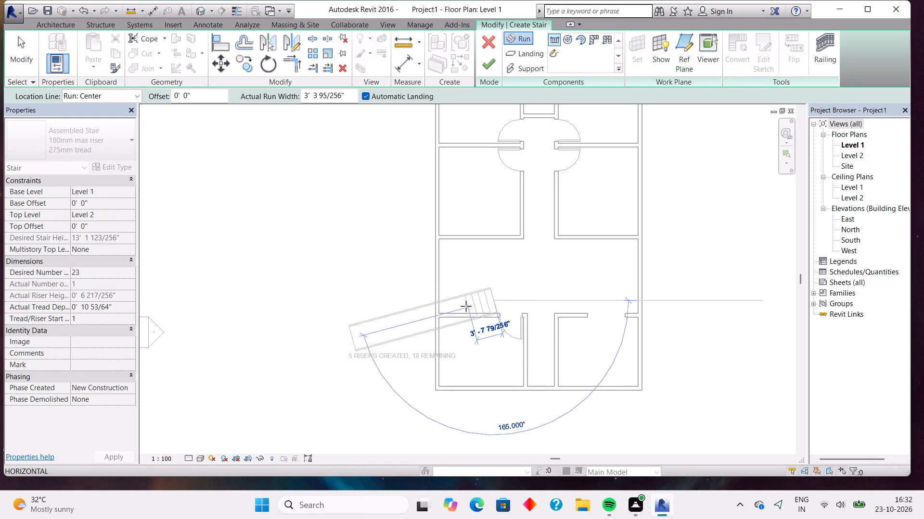
{"action": "scroll", "coordinate": [463, 304], "scroll_direction": "up", "scroll_amount": 8}
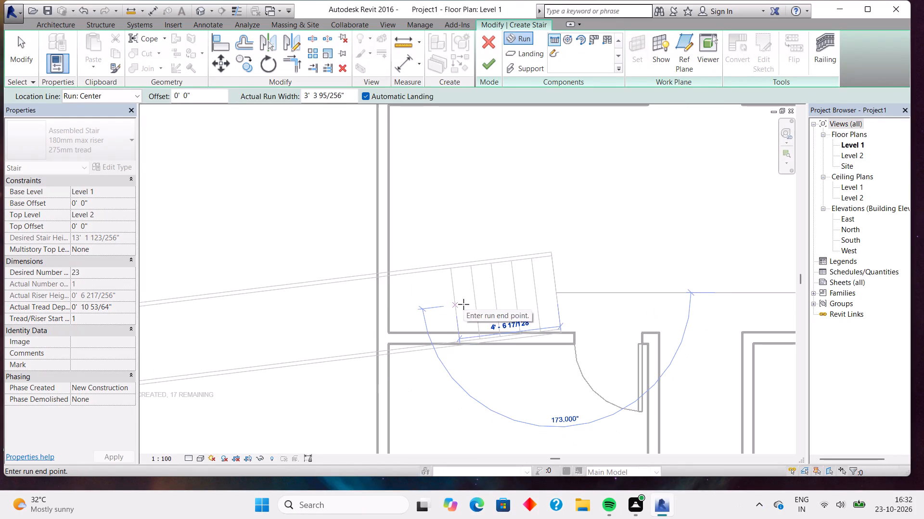
{"action": "left_click", "coordinate": [460, 289]}
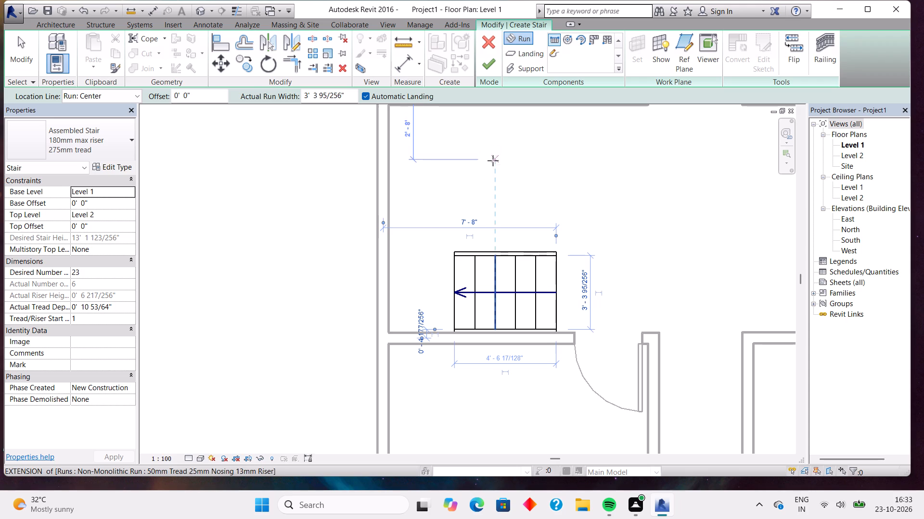
Add a parallel five-riser return run about 3' 7" long above the first, rising rightward, with an automatic landing at the left outer wall.
{"action": "left_click", "coordinate": [497, 178]}
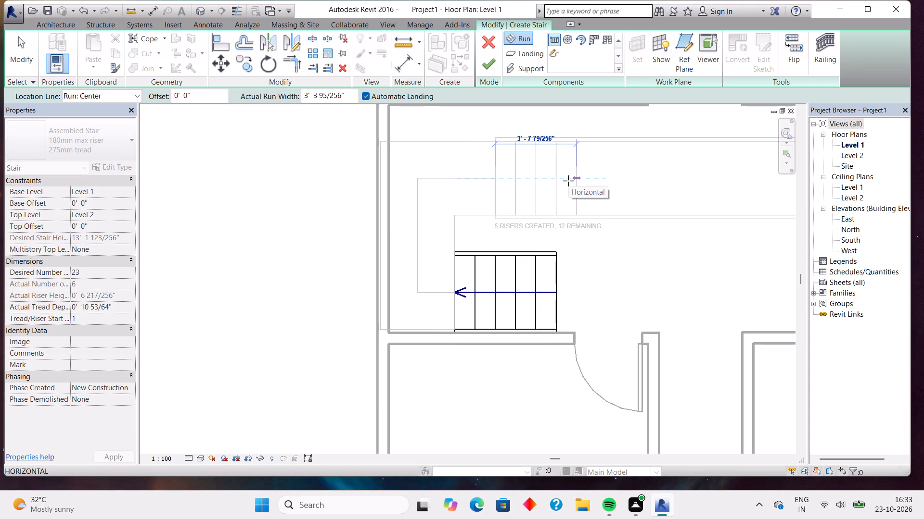
{"action": "left_click", "coordinate": [568, 181]}
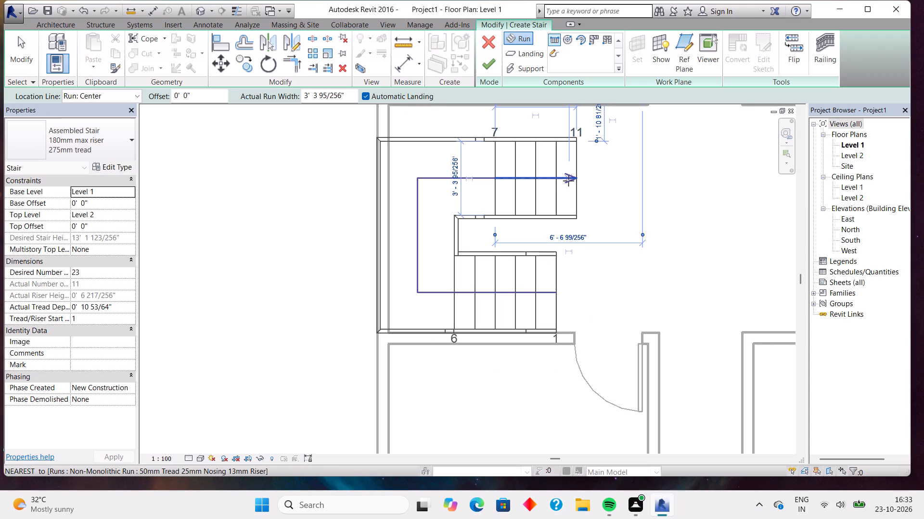
{"action": "key", "text": "Escape"}
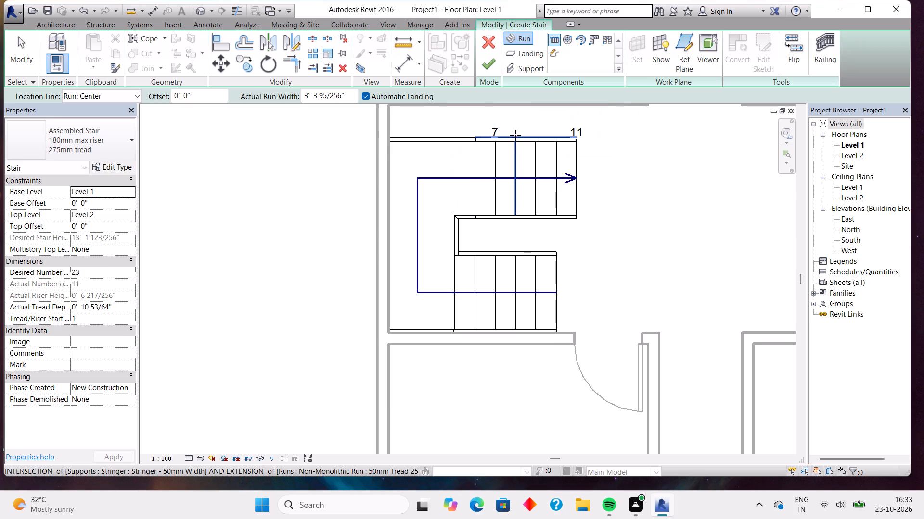
Nudge the upper five-riser return run upward until it sits just below the wall of the room above.
{"action": "middle_click_drag", "start_coordinate": [515, 152], "coordinate": [525, 228]}
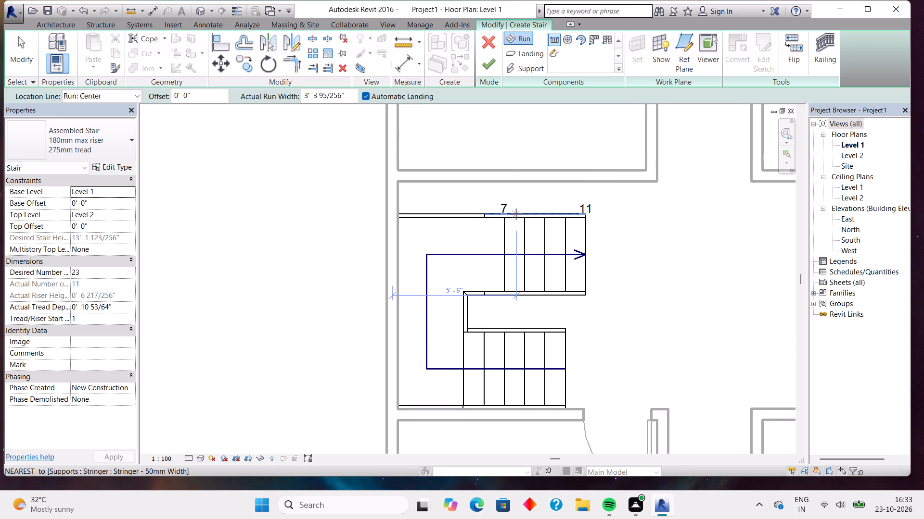
{"action": "key", "text": "Escape"}
{"action": "left_click", "coordinate": [516, 214]}
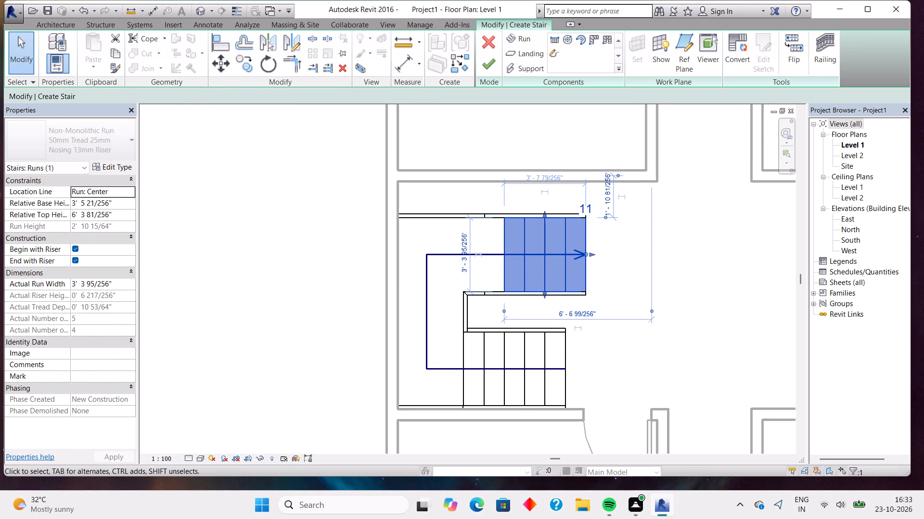
{"action": "key", "text": "Up"}
{"action": "key", "text": "Up"}
{"action": "key", "text": "Up"}
{"action": "key", "text": "Up"}
{"action": "key", "text": "Up"}
{"action": "key", "text": "Up"}
{"action": "key", "text": "Up"}
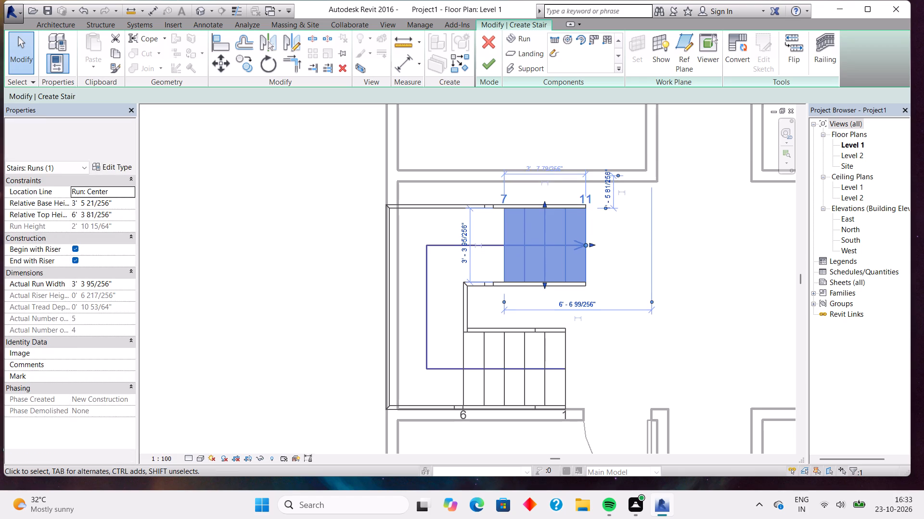
{"action": "key", "text": "Up"}
{"action": "key", "text": "Up"}
{"action": "key", "text": "Up"}
{"action": "key", "text": "Up"}
{"action": "key", "text": "Up"}
{"action": "key", "text": "Up"}
{"action": "key", "text": "Up"}
{"action": "key", "text": "Up"}
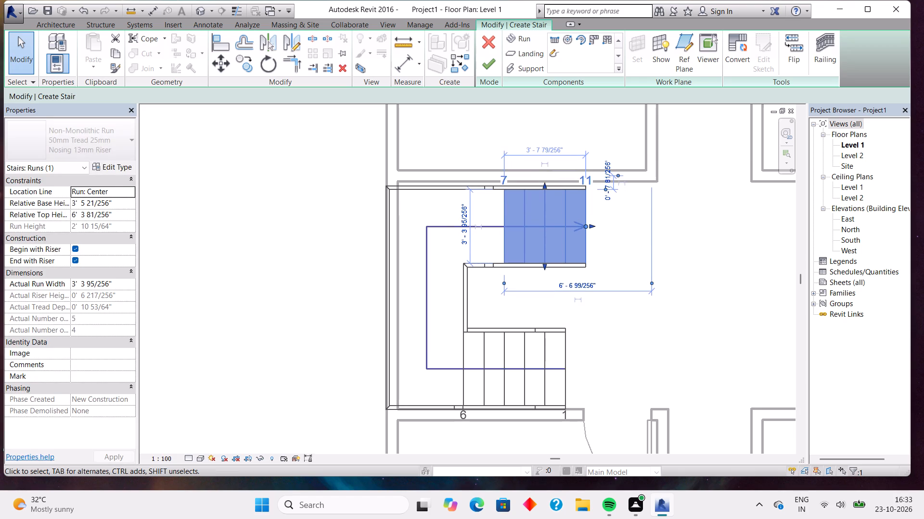
{"action": "key", "text": "Up"}
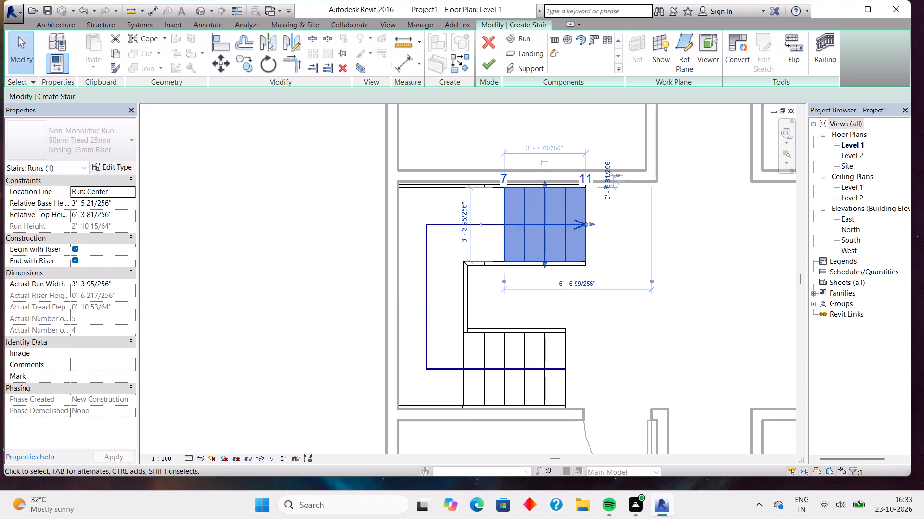
Nudge the landing with both runs rightward and slightly up to sit inside the left outer wall, and finish the stair.
{"action": "left_click", "coordinate": [412, 274]}
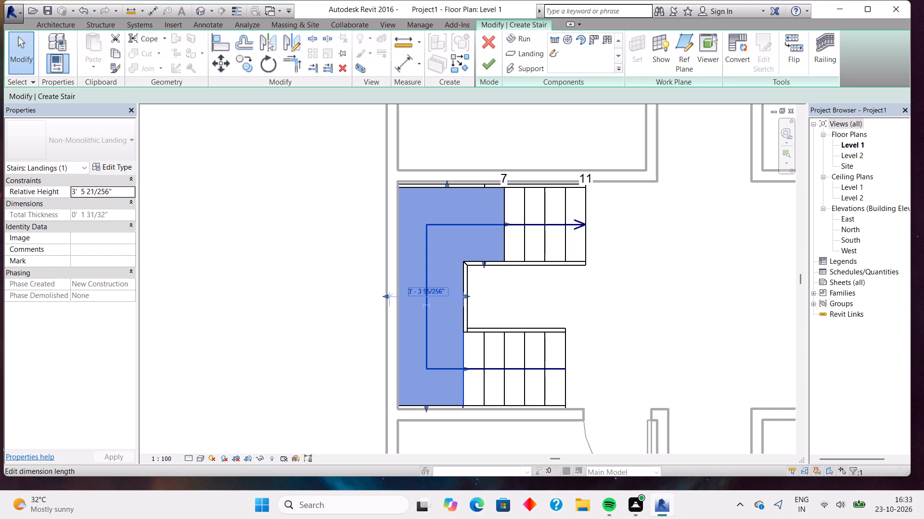
{"action": "key", "text": "Right"}
{"action": "key", "text": "Right"}
{"action": "key", "text": "Right"}
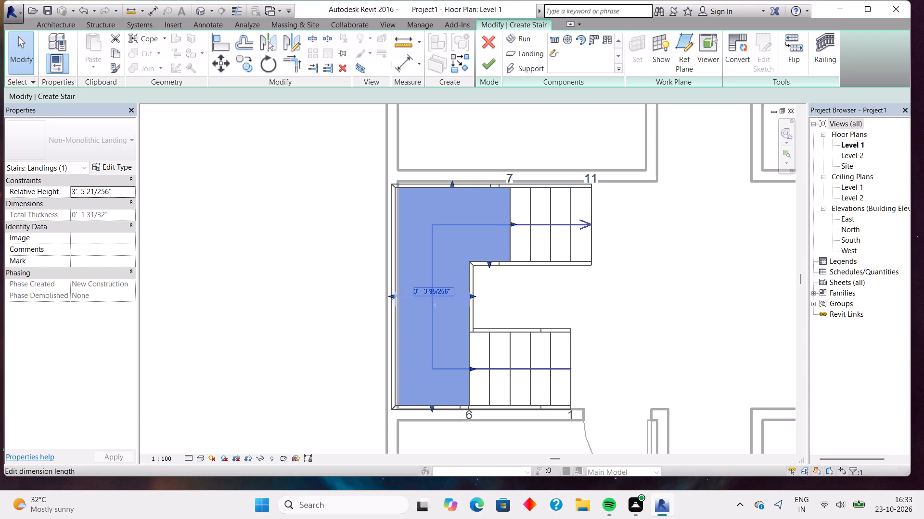
{"action": "key", "text": "Up"}
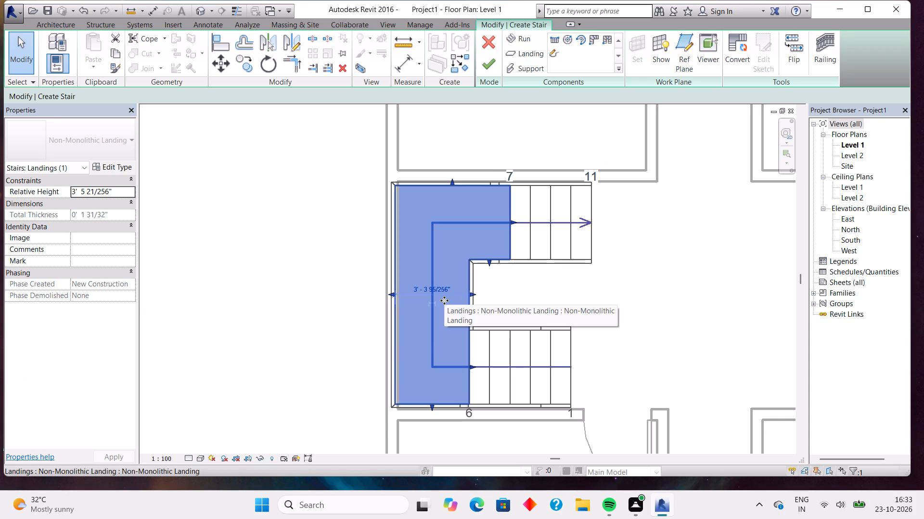
{"action": "key", "text": "Right"}
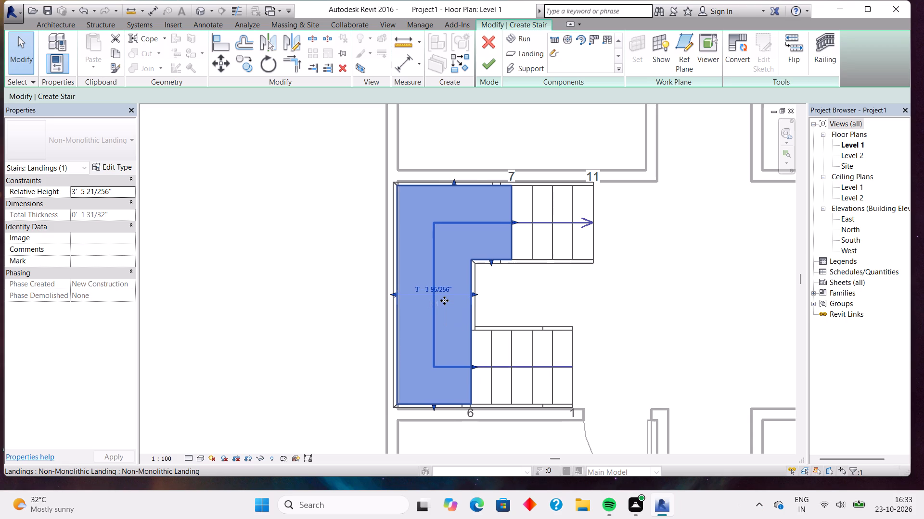
{"action": "key", "text": "Right"}
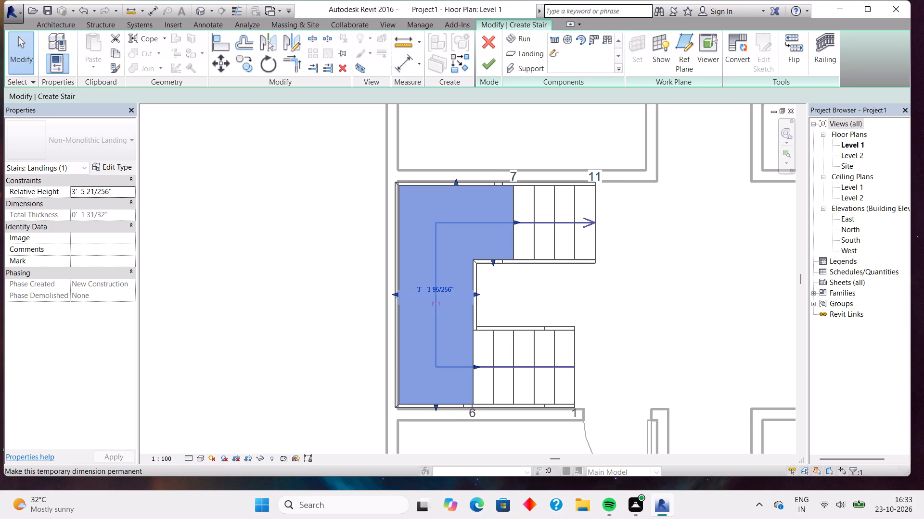
{"action": "key", "text": "Right"}
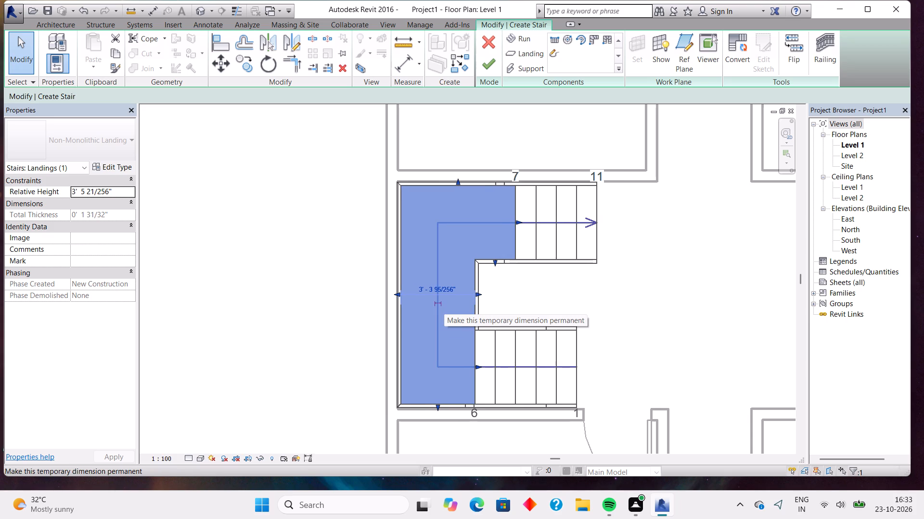
{"action": "key", "text": "Escape"}
{"action": "scroll", "coordinate": [698, 349], "scroll_direction": "down", "scroll_amount": 3}
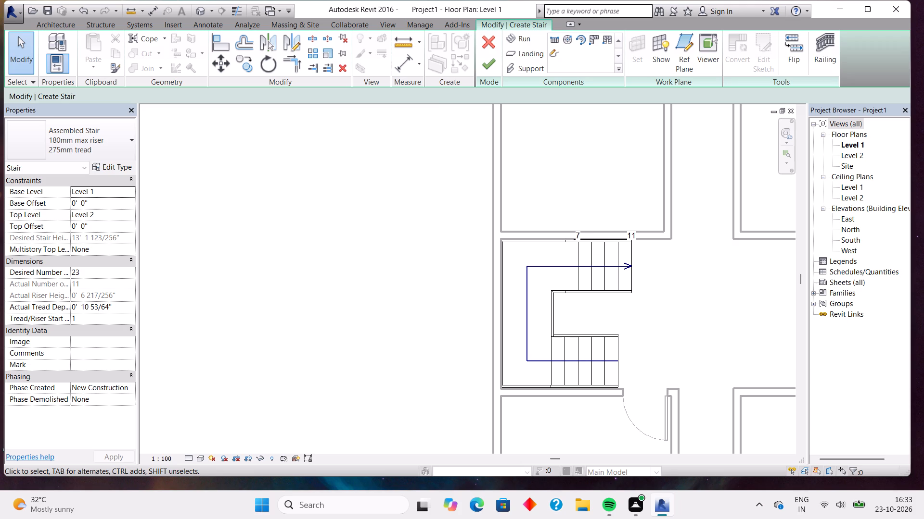
{"action": "left_click", "coordinate": [487, 74]}
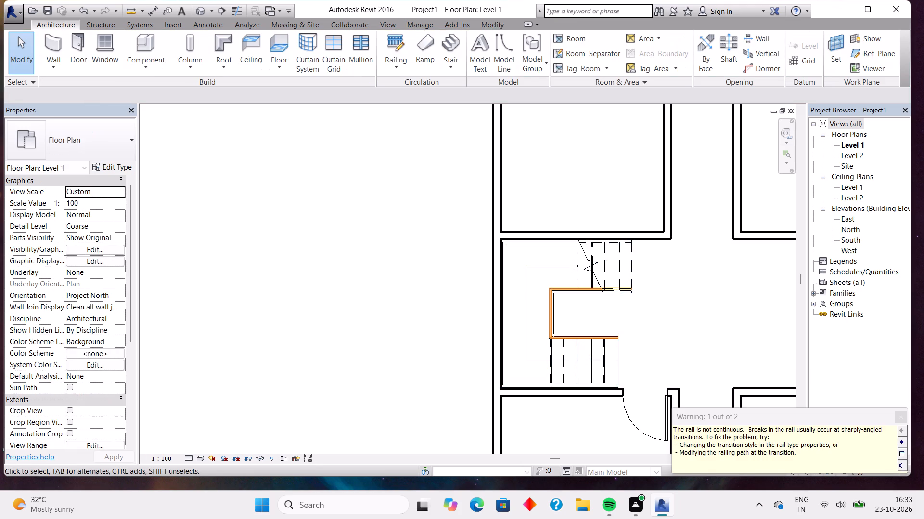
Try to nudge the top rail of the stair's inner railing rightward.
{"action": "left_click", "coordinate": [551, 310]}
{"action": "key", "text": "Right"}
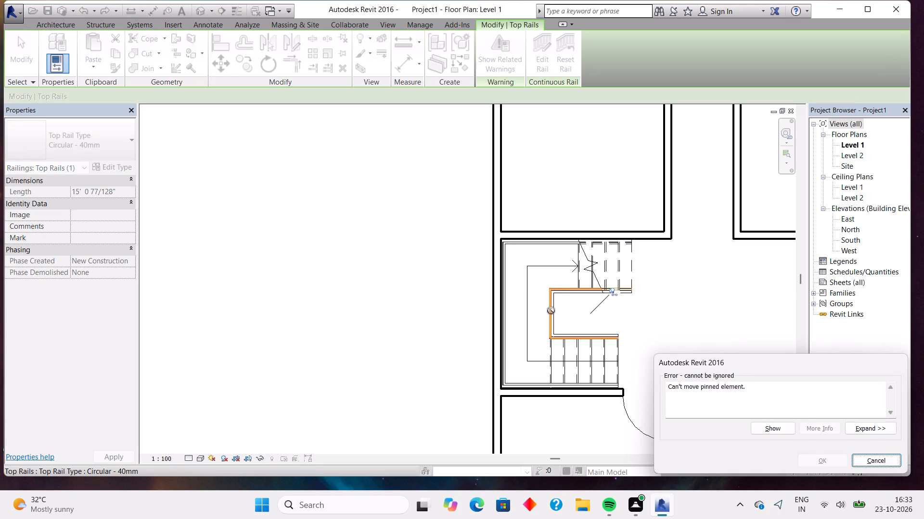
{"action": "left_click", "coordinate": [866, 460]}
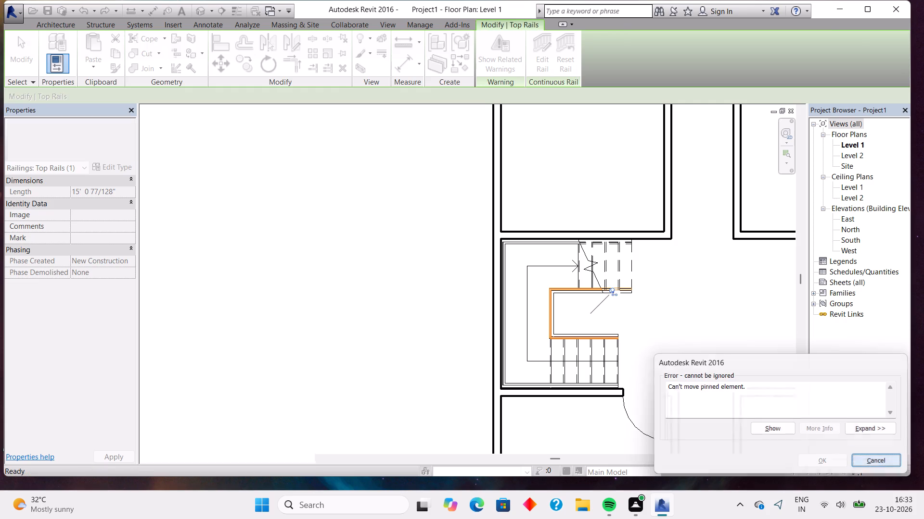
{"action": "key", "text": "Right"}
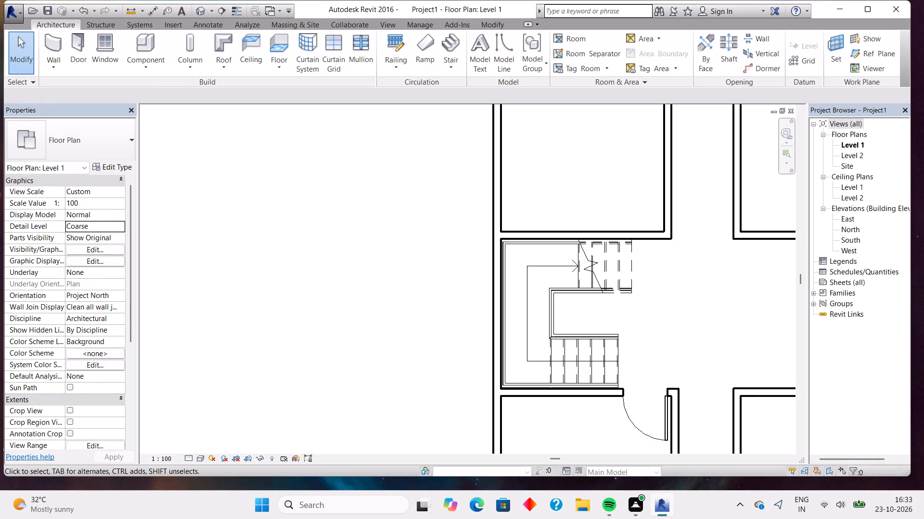
Load the M_Bed-Box component family from the US Metric library's Furniture > Beds folder.
{"action": "scroll", "coordinate": [695, 335], "scroll_direction": "down", "scroll_amount": 5}
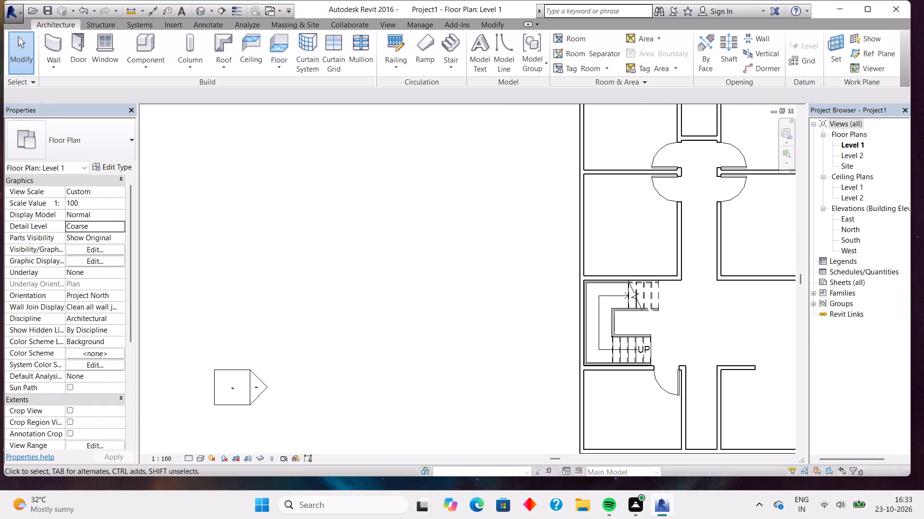
{"action": "scroll", "coordinate": [695, 335], "scroll_direction": "down", "scroll_amount": 3}
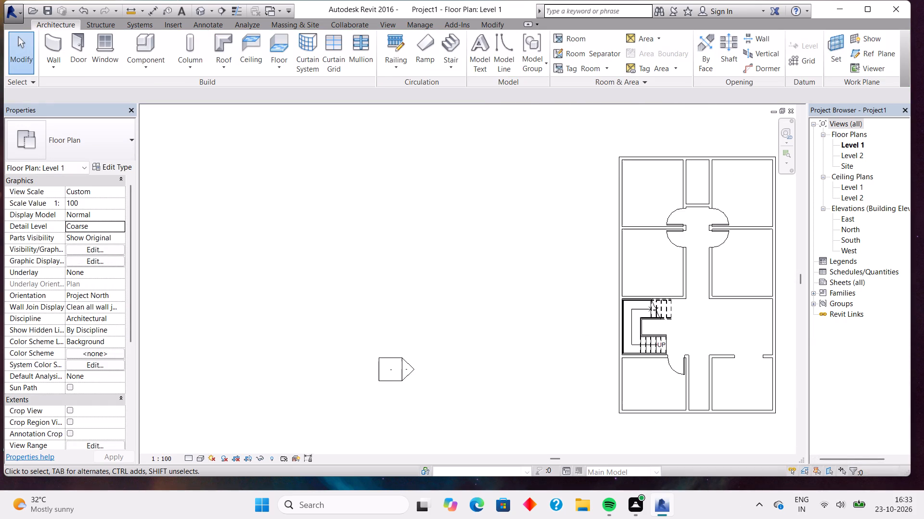
{"action": "middle_click_drag", "start_coordinate": [695, 335], "coordinate": [588, 367]}
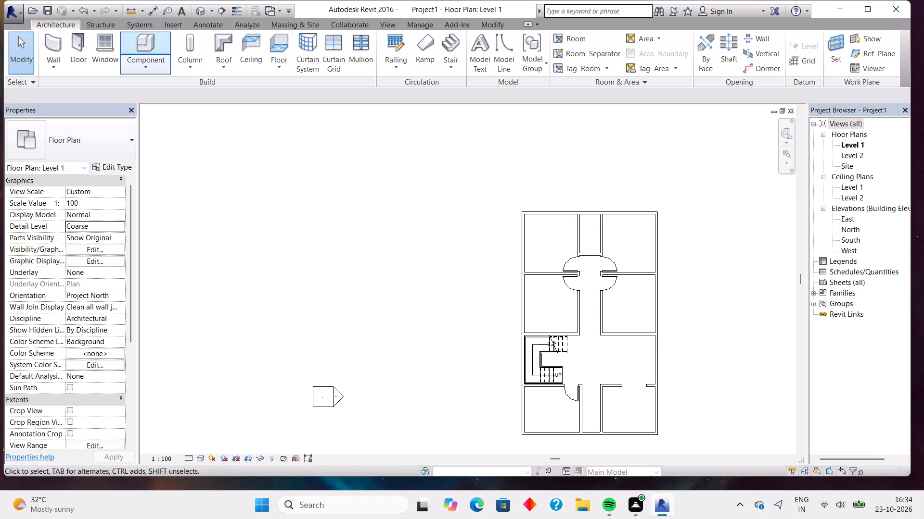
{"action": "left_click", "coordinate": [166, 38]}
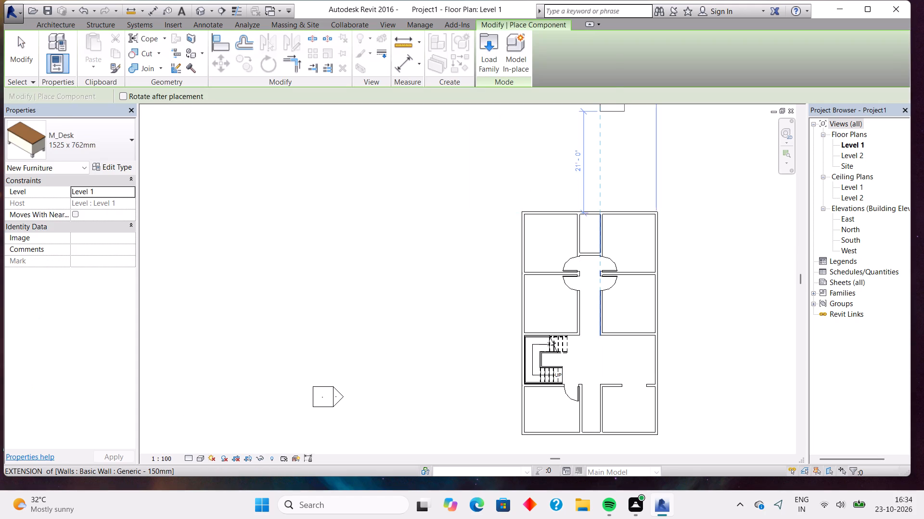
{"action": "left_click", "coordinate": [488, 53]}
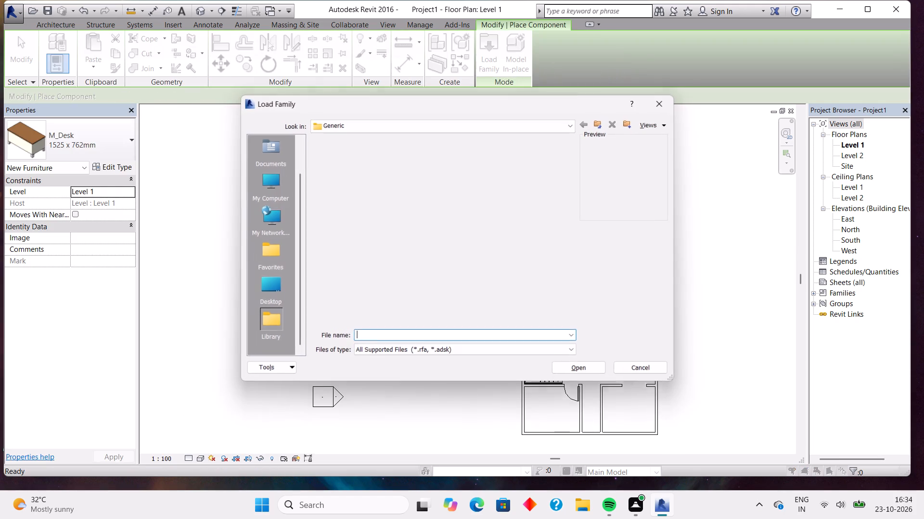
{"action": "double_click", "coordinate": [284, 190]}
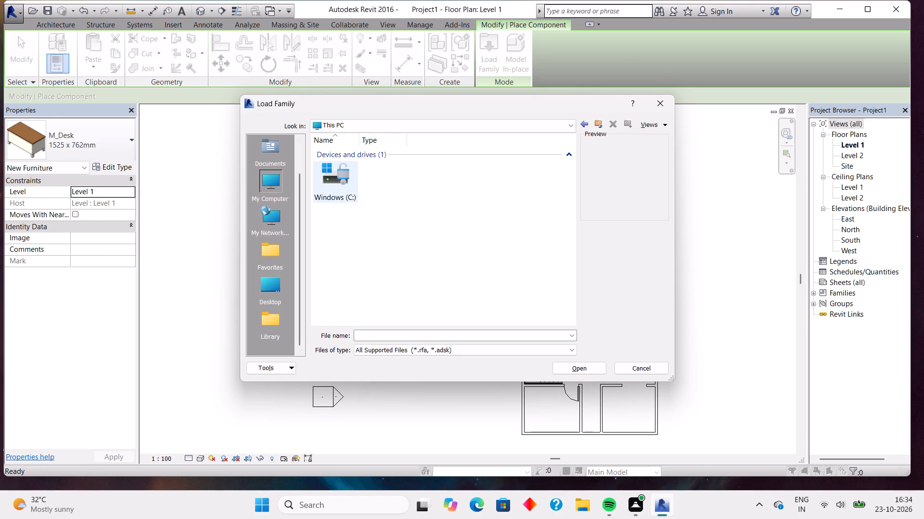
{"action": "double_click", "coordinate": [329, 180]}
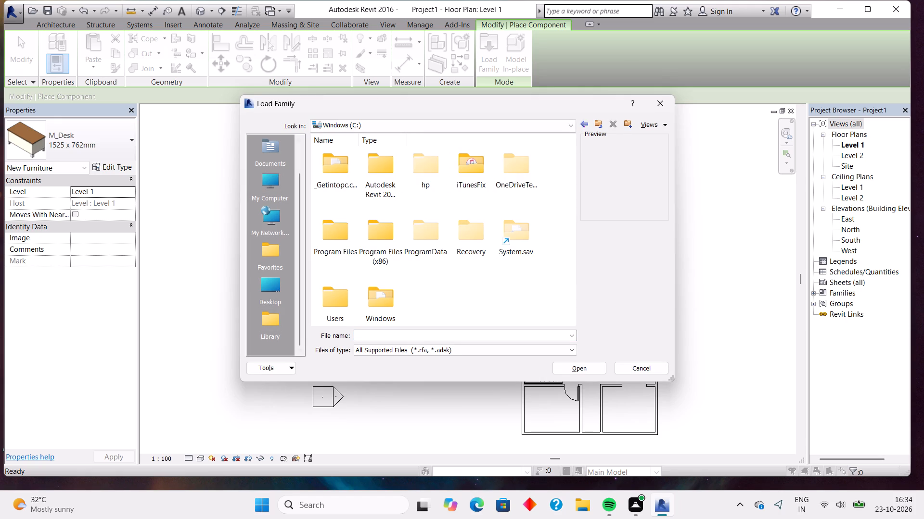
{"action": "double_click", "coordinate": [368, 167]}
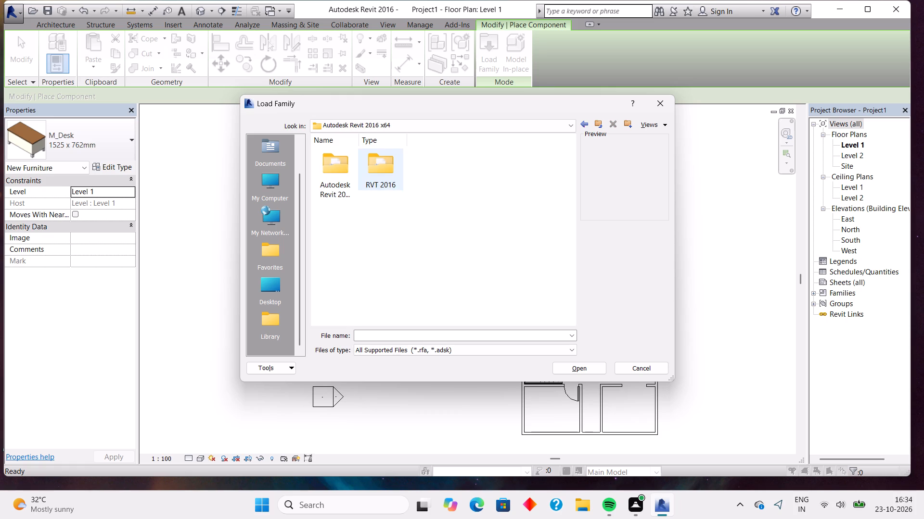
{"action": "double_click", "coordinate": [382, 161]}
{"action": "double_click", "coordinate": [471, 179]}
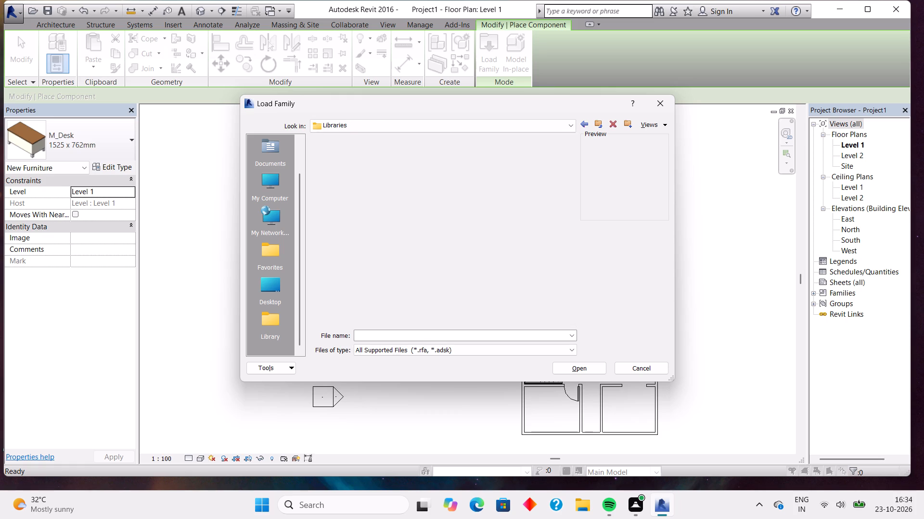
{"action": "double_click", "coordinate": [386, 174]}
{"action": "double_click", "coordinate": [517, 293]}
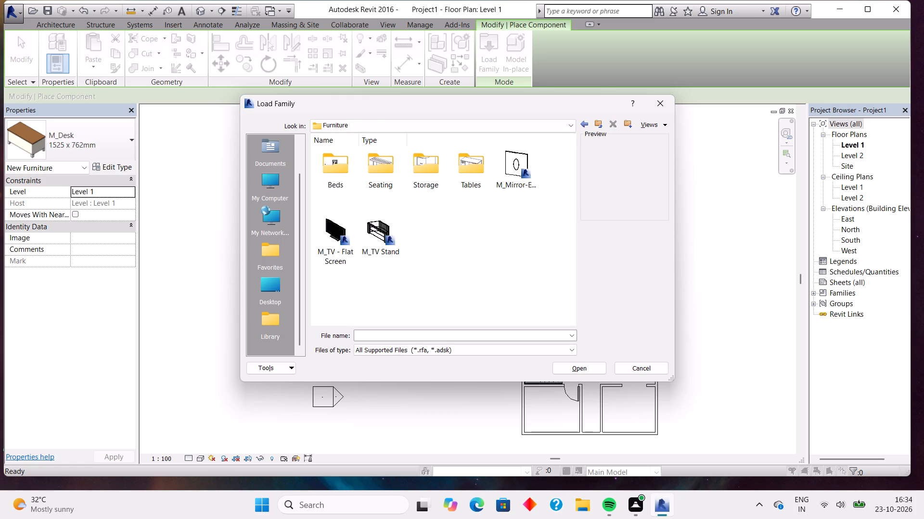
{"action": "double_click", "coordinate": [340, 160]}
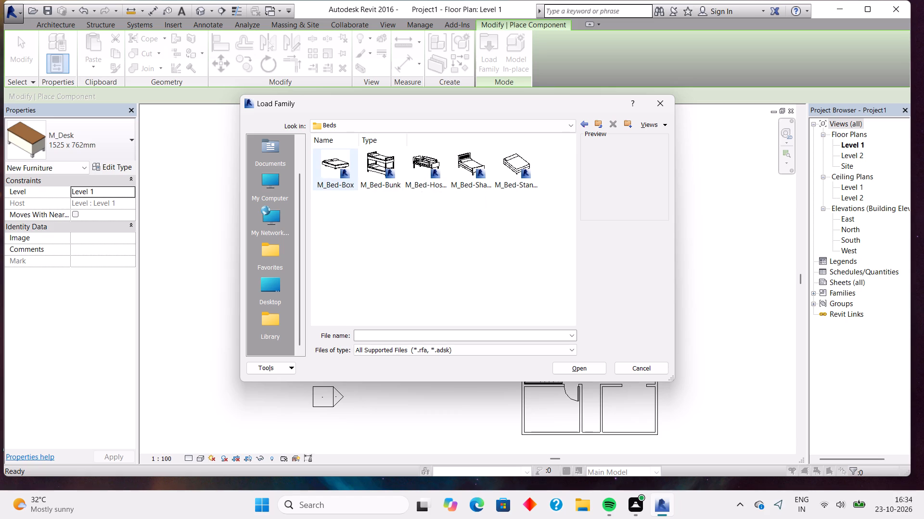
{"action": "double_click", "coordinate": [330, 167]}
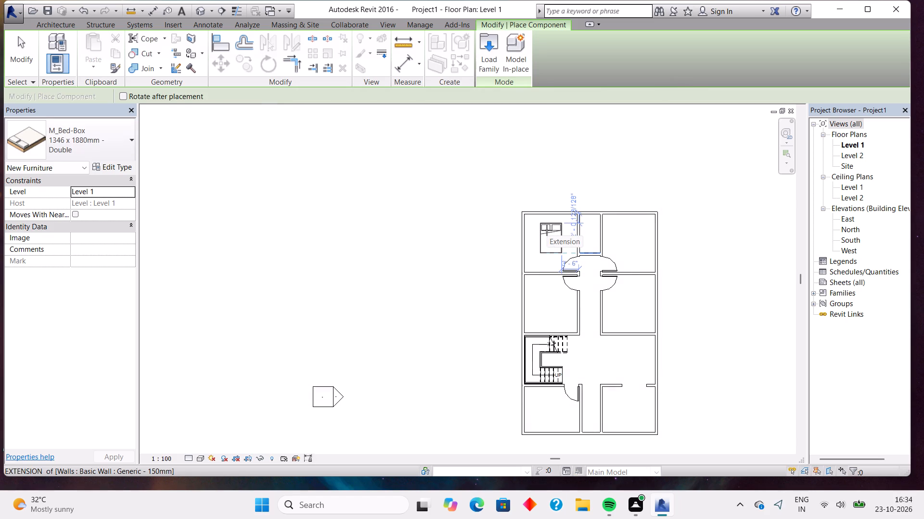
Place an M_Bed-Box 1346 x 1880mm double bed in the upper-left room, head toward the left outer wall, about 2' 10" from the upper wall.
{"action": "key", "text": "space"}
{"action": "key", "text": "space"}
{"action": "key", "text": "space"}
{"action": "key", "text": "space"}
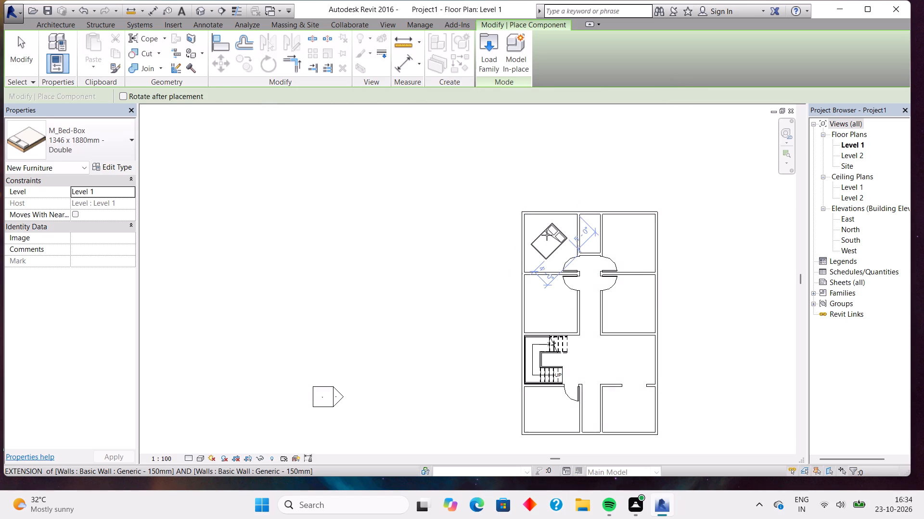
{"action": "key", "text": "space"}
{"action": "key", "text": "space"}
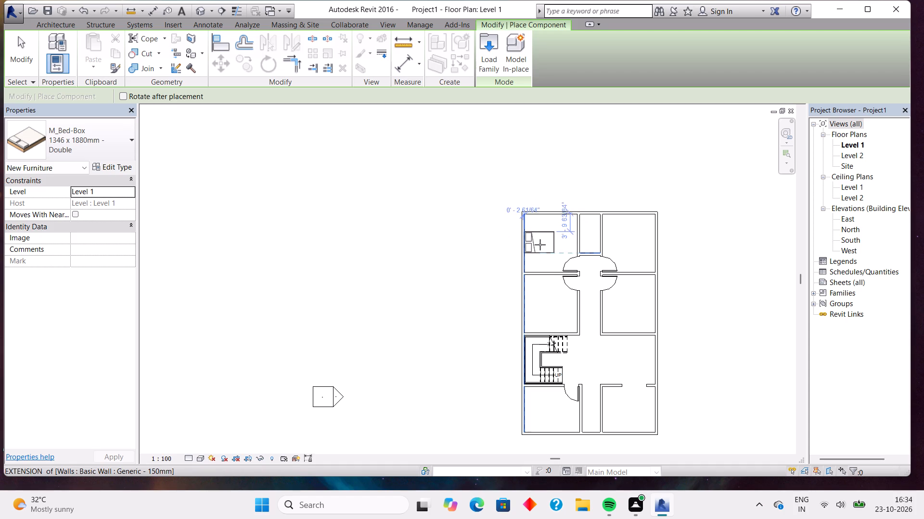
{"action": "scroll", "coordinate": [540, 244], "scroll_direction": "up", "scroll_amount": 5}
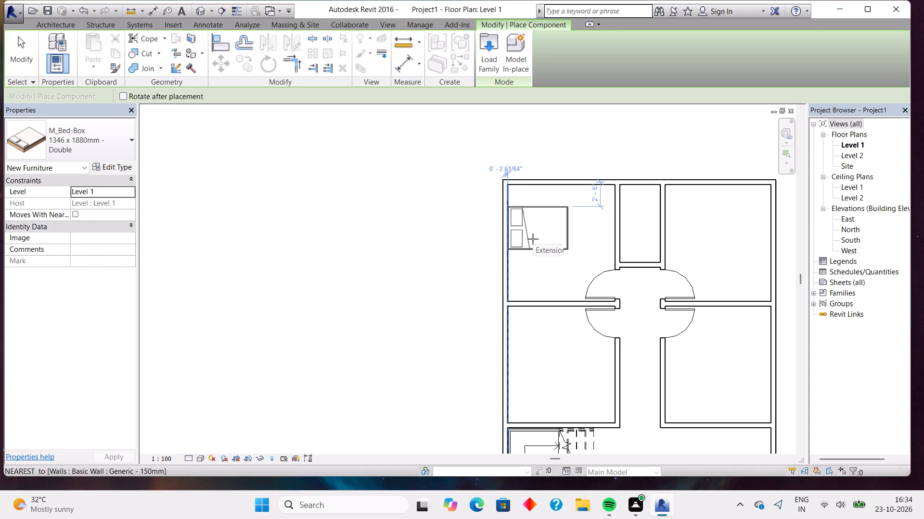
{"action": "scroll", "coordinate": [537, 242], "scroll_direction": "up", "scroll_amount": 7}
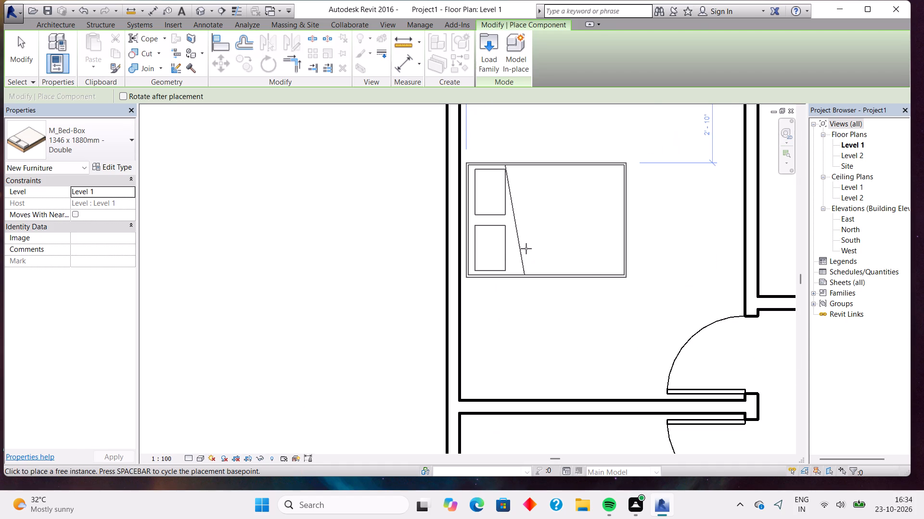
{"action": "left_click", "coordinate": [526, 248]}
Place an M_Bed-Box 1346 x 1880mm double bed in the upper-right room, head against the right outer wall, about 5' 5" from the lower wall.
{"action": "middle_click_drag", "start_coordinate": [676, 218], "coordinate": [453, 167]}
{"action": "scroll", "coordinate": [473, 238], "scroll_direction": "down", "scroll_amount": 6}
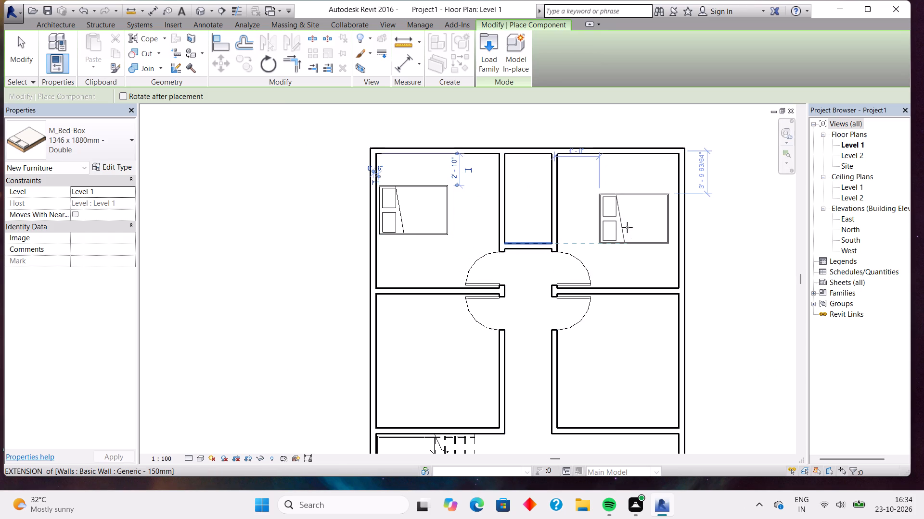
{"action": "key", "text": "space"}
{"action": "key", "text": "space"}
{"action": "key", "text": "space"}
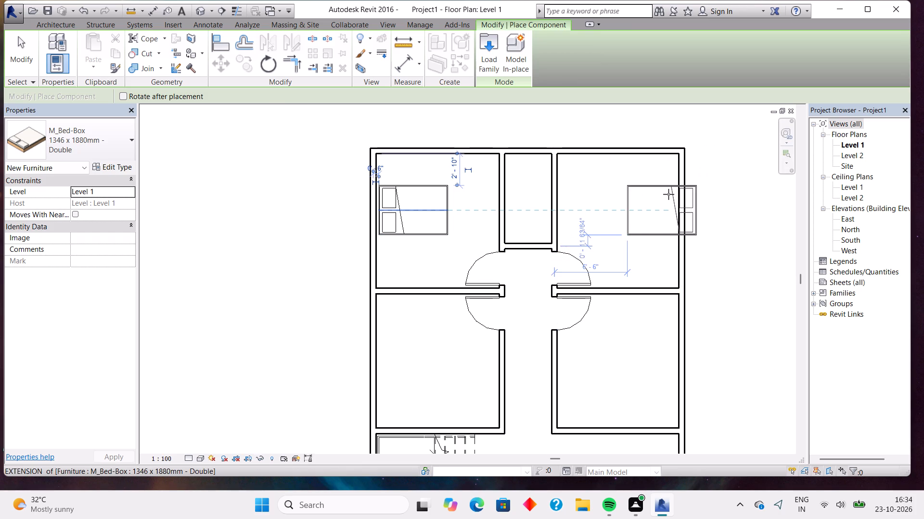
{"action": "scroll", "coordinate": [656, 195], "scroll_direction": "up", "scroll_amount": 7}
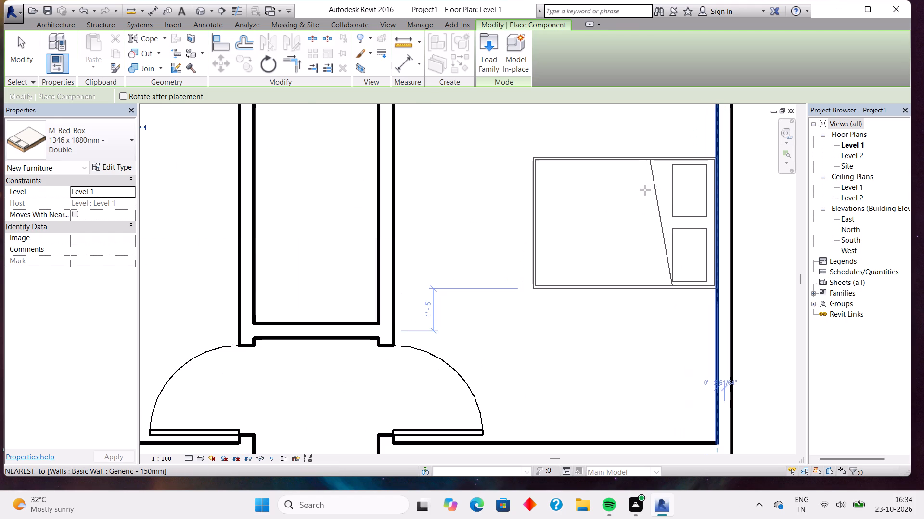
{"action": "left_click", "coordinate": [641, 189]}
Place a double bed in the left room above the stair, head toward the room's lower wall, about 3' 0" from the left outer wall.
{"action": "scroll", "coordinate": [574, 359], "scroll_direction": "down", "scroll_amount": 8}
{"action": "middle_click_drag", "start_coordinate": [541, 393], "coordinate": [532, 231]}
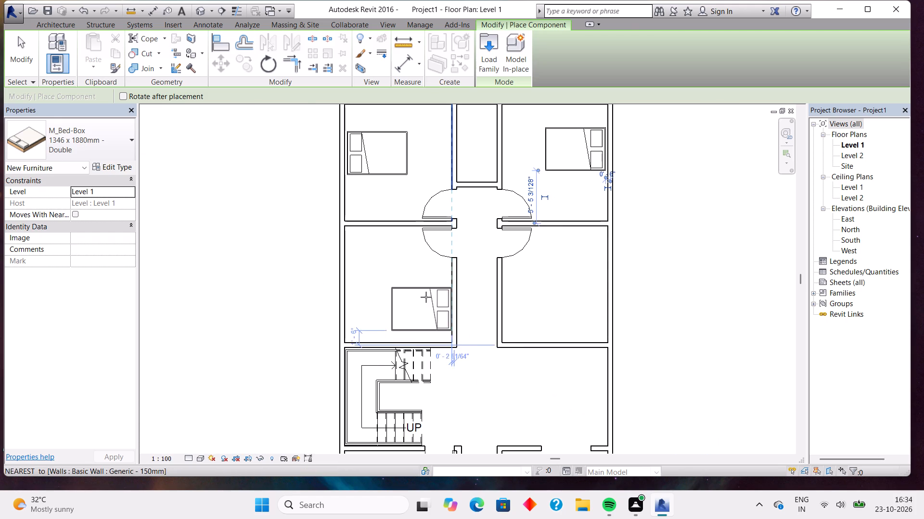
{"action": "key", "text": "space"}
{"action": "key", "text": "space"}
{"action": "key", "text": "space"}
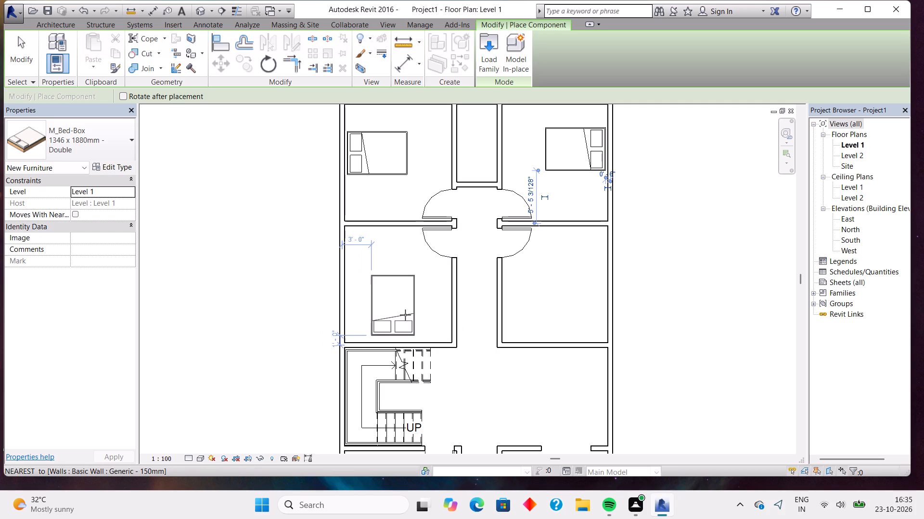
{"action": "scroll", "coordinate": [405, 315], "scroll_direction": "up", "scroll_amount": 4}
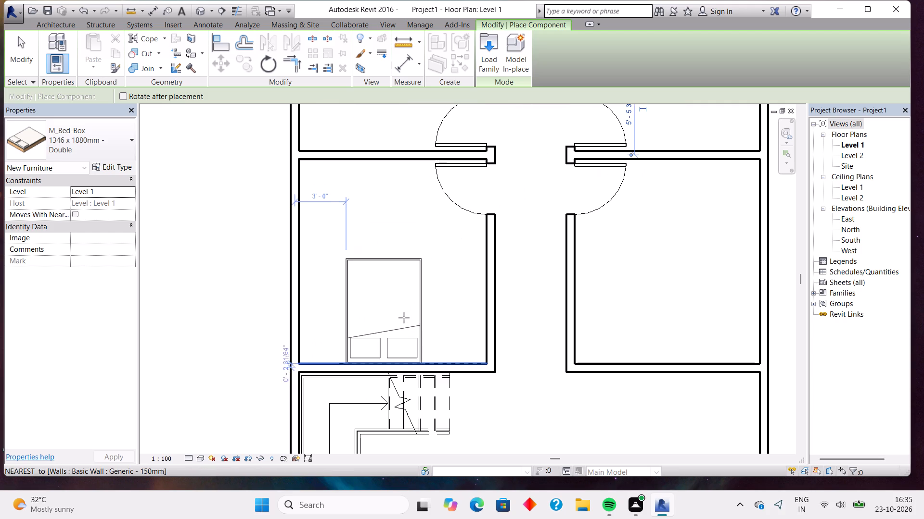
{"action": "left_click", "coordinate": [404, 318]}
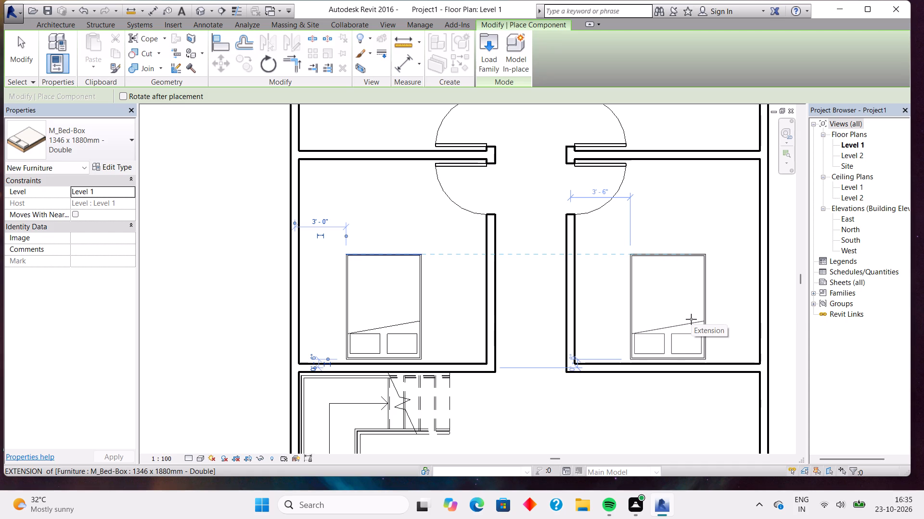
Place a matching double bed in the opposite right room, aligned with the left one and about 3' 6" from the passage wall, and finish placement.
{"action": "left_click", "coordinate": [691, 319]}
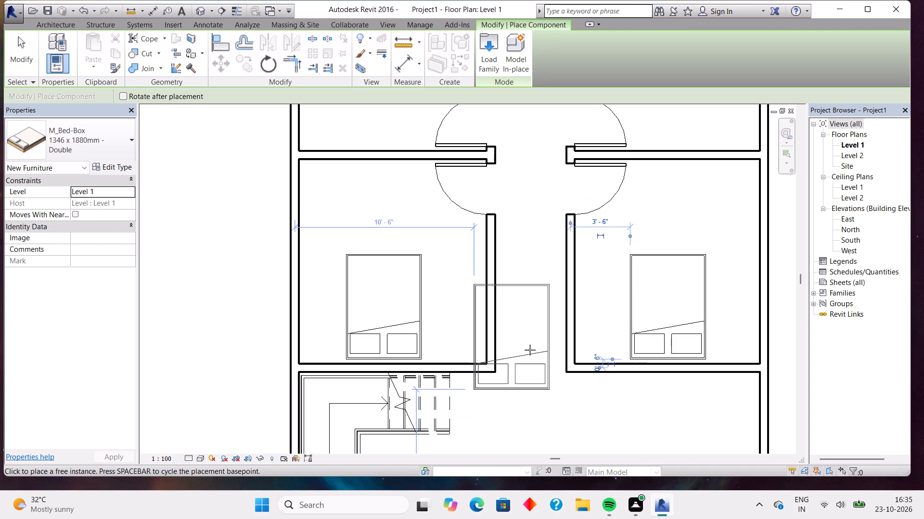
{"action": "scroll", "coordinate": [530, 350], "scroll_direction": "down", "scroll_amount": 3}
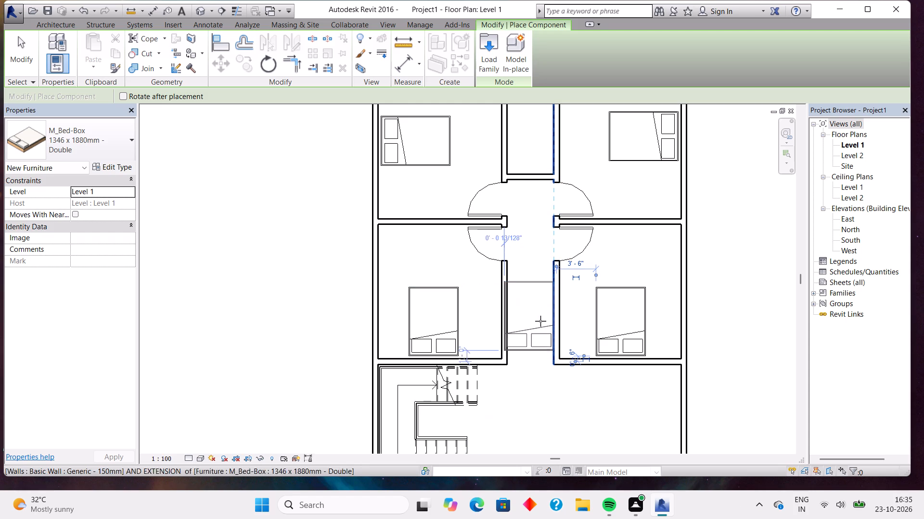
{"action": "key", "text": "Escape"}
{"action": "key", "text": "Escape"}
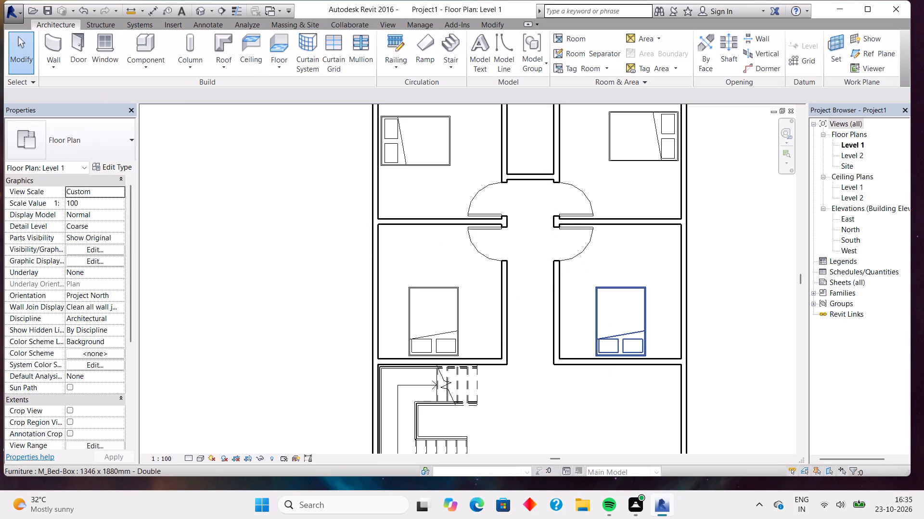
Load the M_Kitchenette - Medium component family from the US Metric library's Specialty Equipment > Domestic folder.
{"action": "scroll", "coordinate": [601, 359], "scroll_direction": "down", "scroll_amount": 3}
{"action": "middle_click_drag", "start_coordinate": [601, 359], "coordinate": [512, 207]}
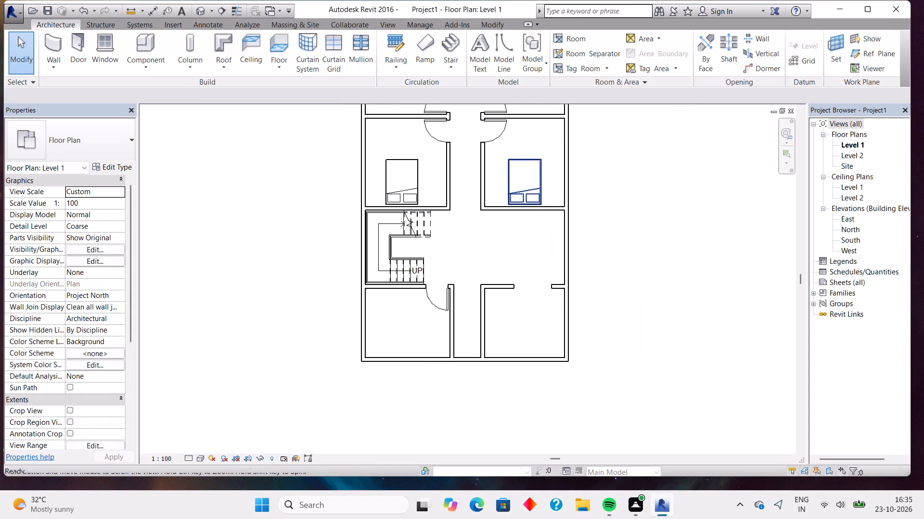
{"action": "middle_click_drag", "start_coordinate": [502, 266], "coordinate": [545, 231]}
{"action": "middle_click_drag", "start_coordinate": [545, 231], "coordinate": [550, 233]}
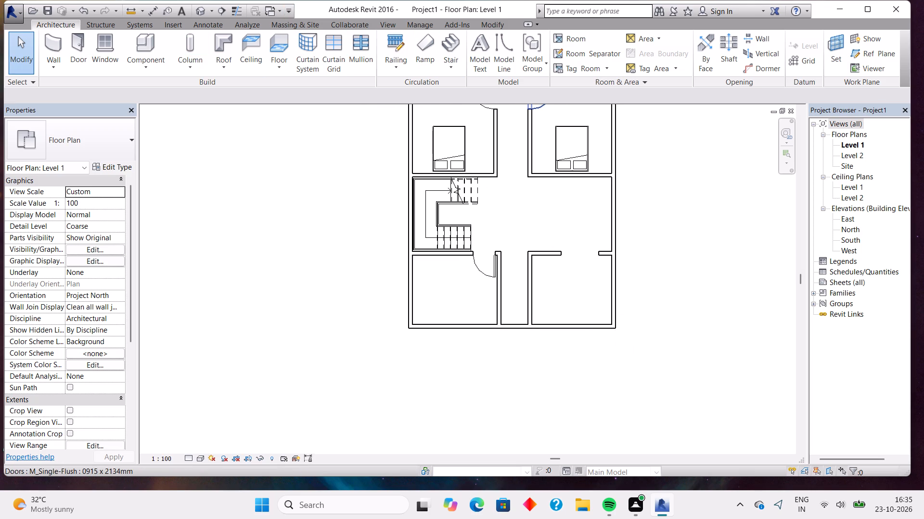
{"action": "left_click", "coordinate": [155, 44]}
{"action": "left_click", "coordinate": [494, 46]}
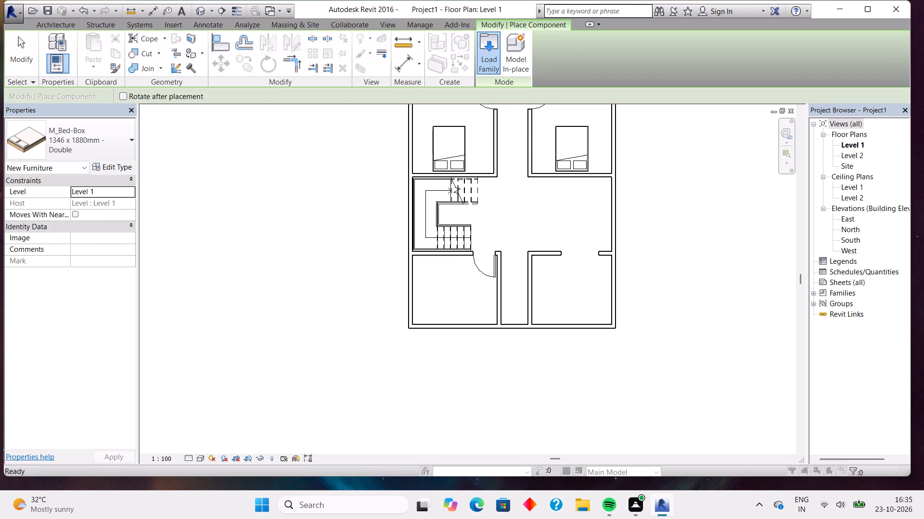
{"action": "double_click", "coordinate": [266, 175]}
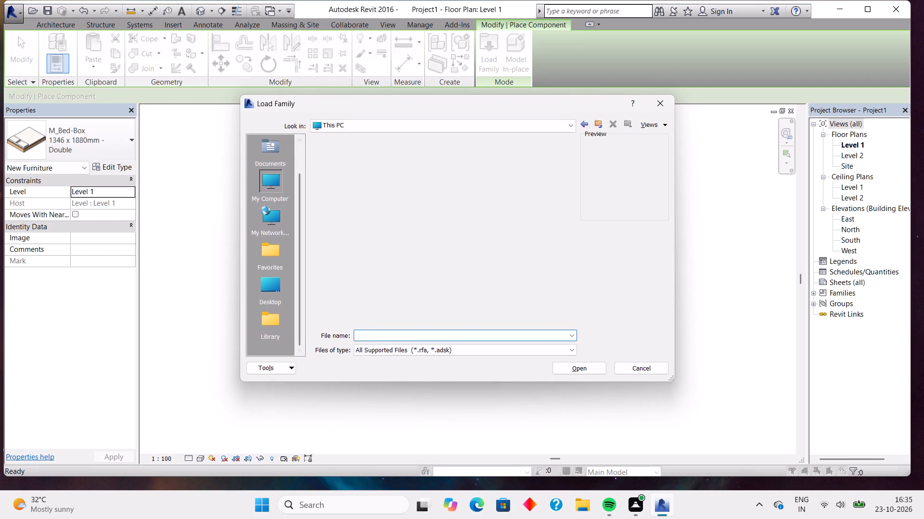
{"action": "double_click", "coordinate": [343, 187]}
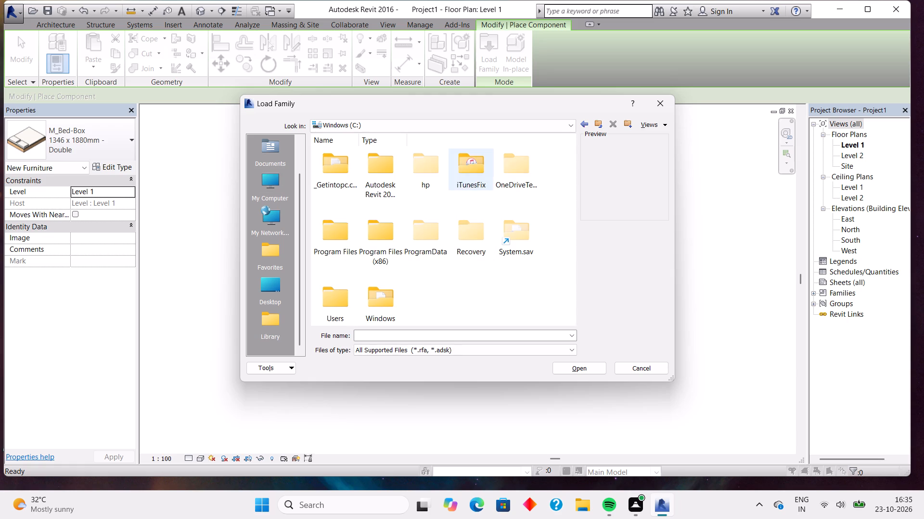
{"action": "double_click", "coordinate": [389, 175]}
{"action": "double_click", "coordinate": [396, 181]}
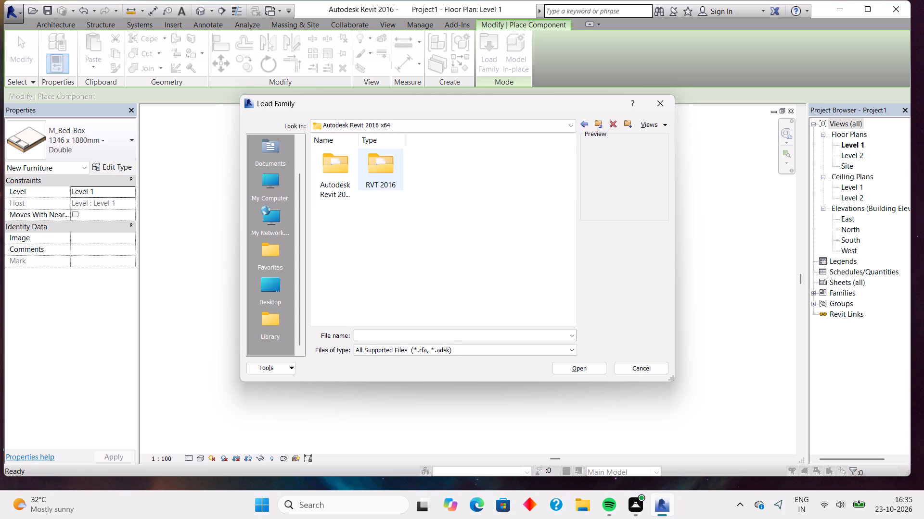
{"action": "double_click", "coordinate": [462, 179]}
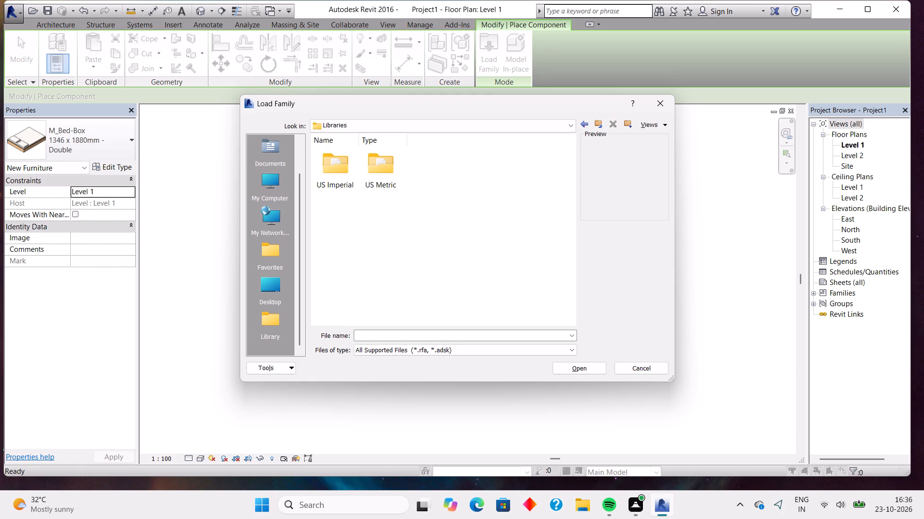
{"action": "double_click", "coordinate": [384, 171]}
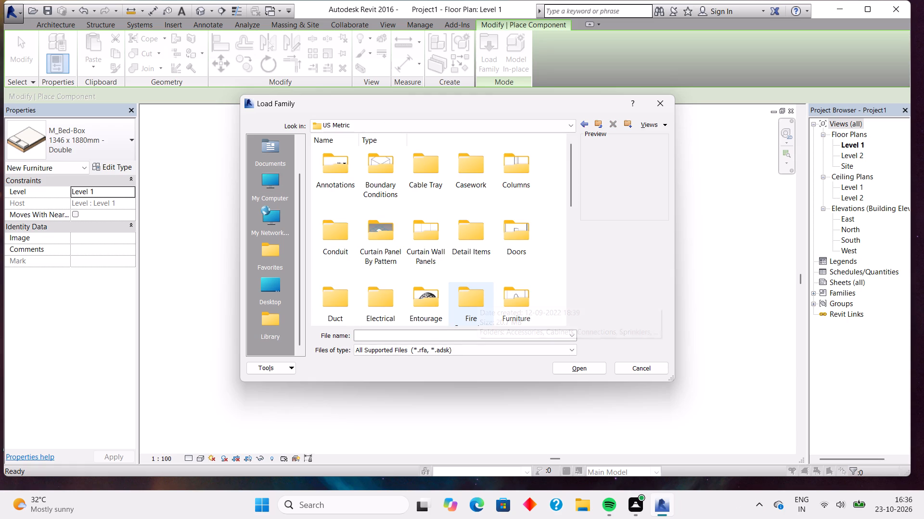
{"action": "scroll", "coordinate": [359, 262], "scroll_direction": "down", "scroll_amount": 4}
{"action": "double_click", "coordinate": [337, 166]}
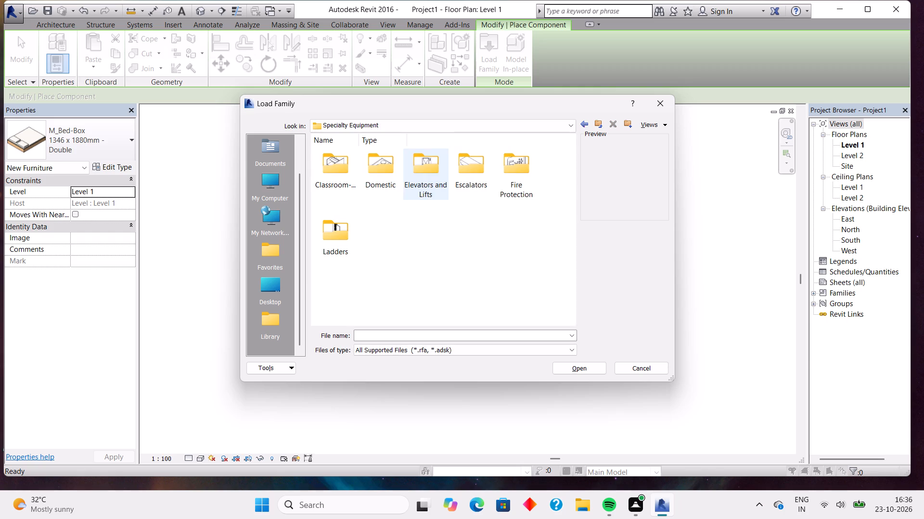
{"action": "double_click", "coordinate": [385, 180]}
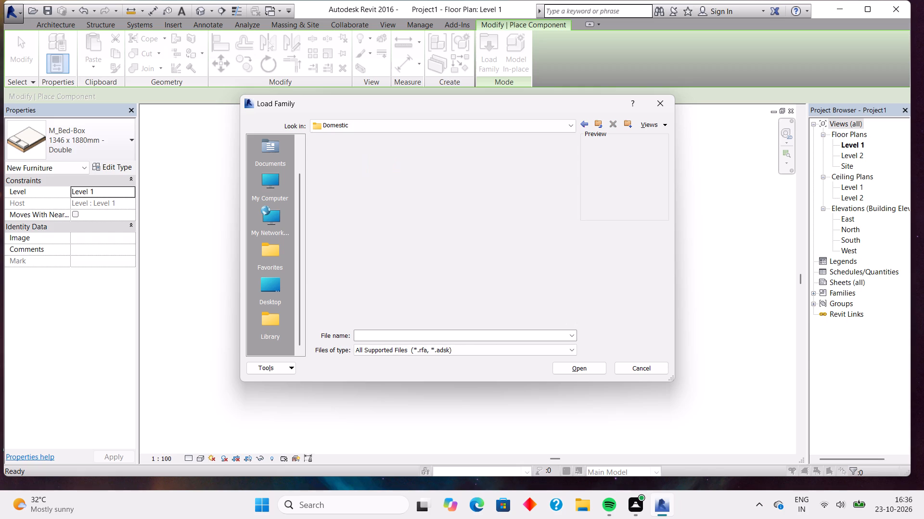
{"action": "double_click", "coordinate": [384, 231]}
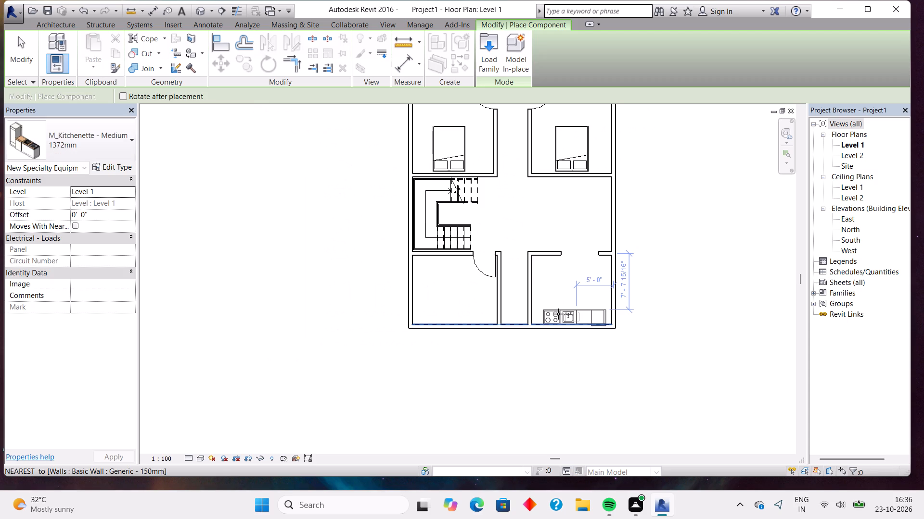
Place the M_Kitchenette - Medium 1372mm along the lower wall of the bottom-right room, about 7' 6" below its upper wall, and finish placement.
{"action": "scroll", "coordinate": [556, 308], "scroll_direction": "up", "scroll_amount": 4}
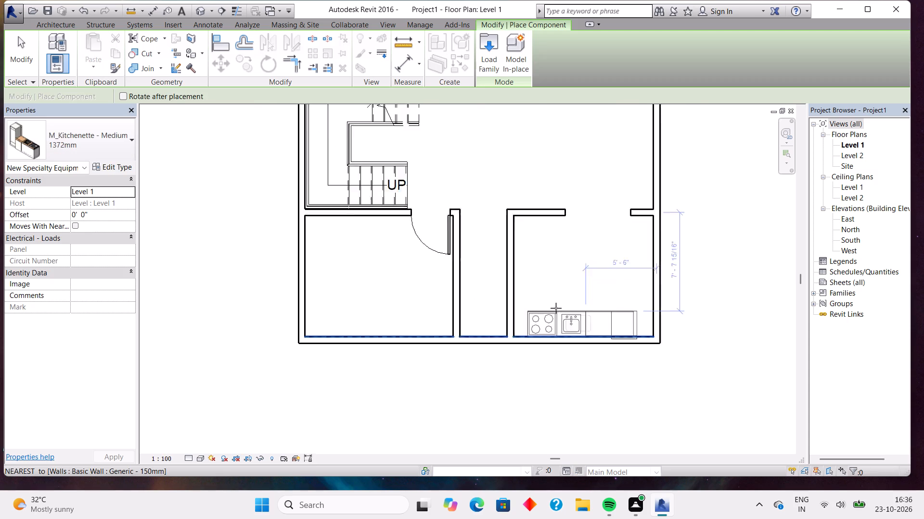
{"action": "scroll", "coordinate": [556, 308], "scroll_direction": "up", "scroll_amount": 3}
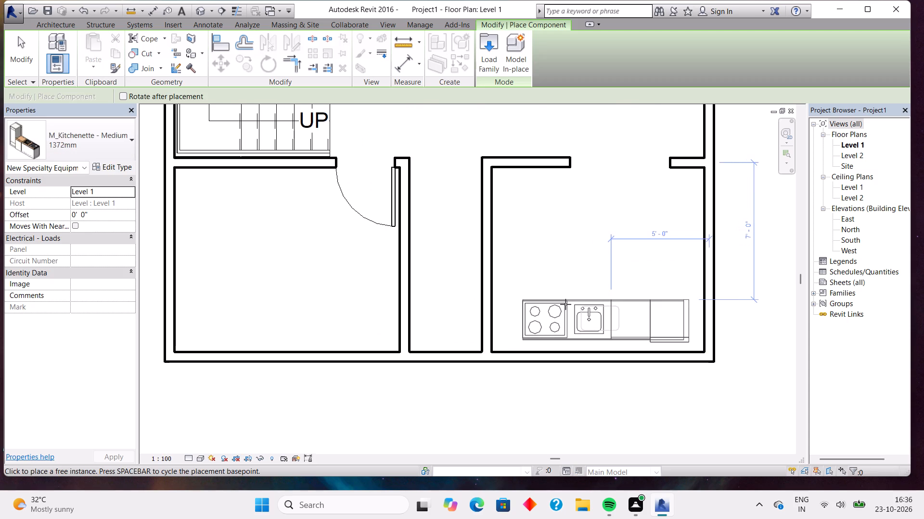
{"action": "left_click", "coordinate": [564, 305]}
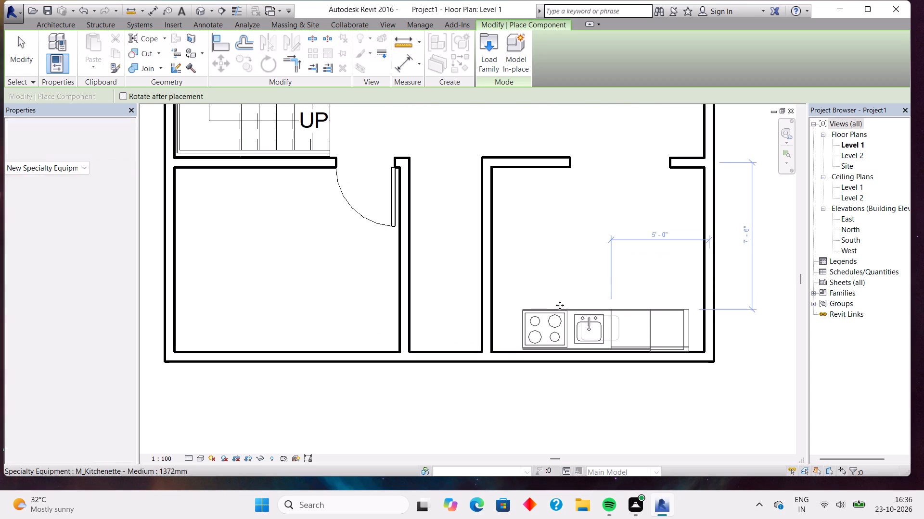
{"action": "key", "text": "Escape"}
{"action": "key", "text": "Escape"}
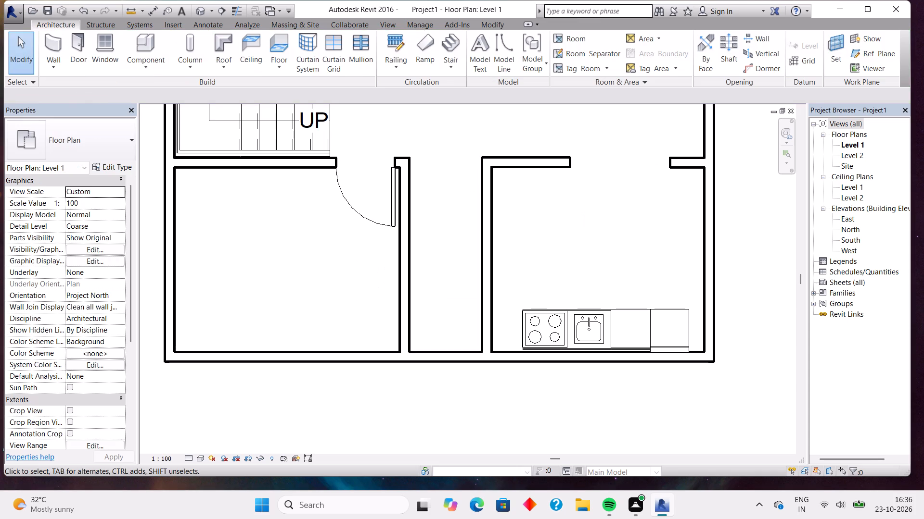
Add a bold 2.5mm Arial text note reading DRAWING ROOM in the bottom-left room below the stair.
{"action": "scroll", "coordinate": [348, 227], "scroll_direction": "down", "scroll_amount": 8}
{"action": "middle_click_drag", "start_coordinate": [418, 157], "coordinate": [445, 273]}
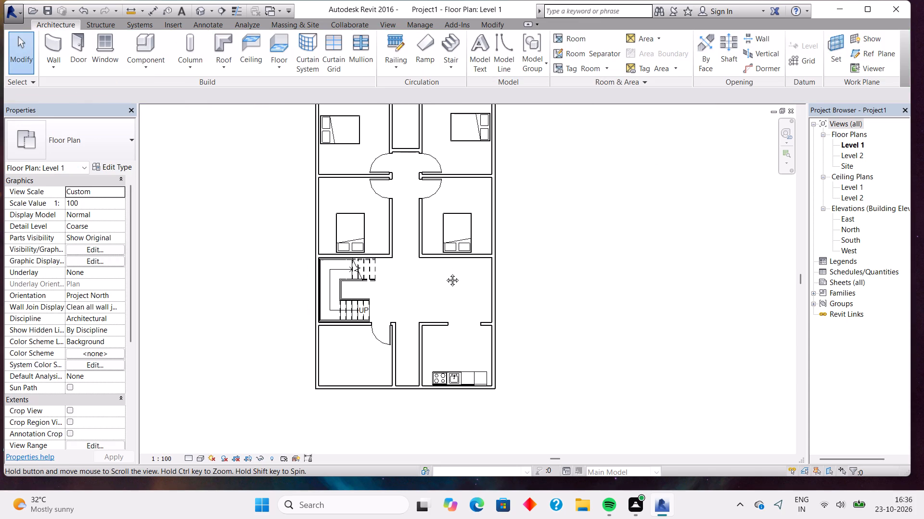
{"action": "middle_click_drag", "start_coordinate": [445, 273], "coordinate": [446, 263]}
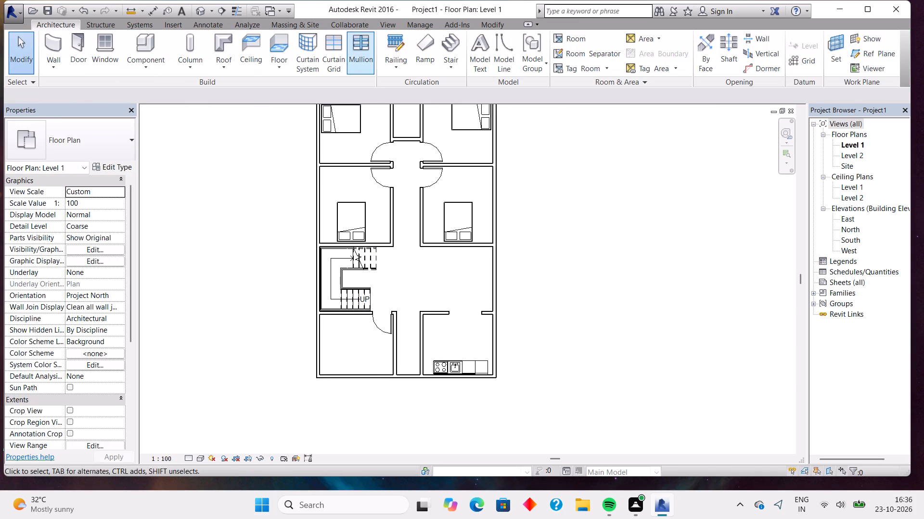
{"action": "left_click", "coordinate": [205, 28]}
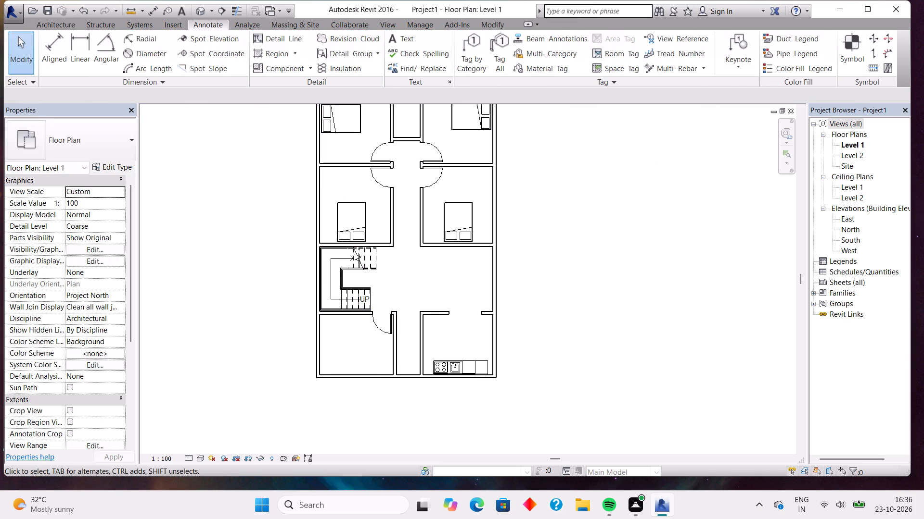
{"action": "scroll", "coordinate": [321, 327], "scroll_direction": "up", "scroll_amount": 4}
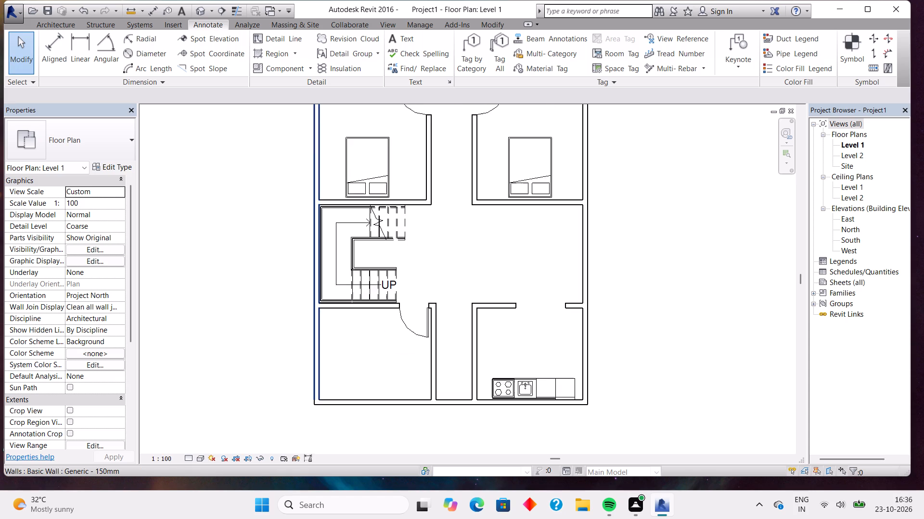
{"action": "scroll", "coordinate": [321, 327], "scroll_direction": "up", "scroll_amount": 1}
{"action": "left_click", "coordinate": [410, 34]}
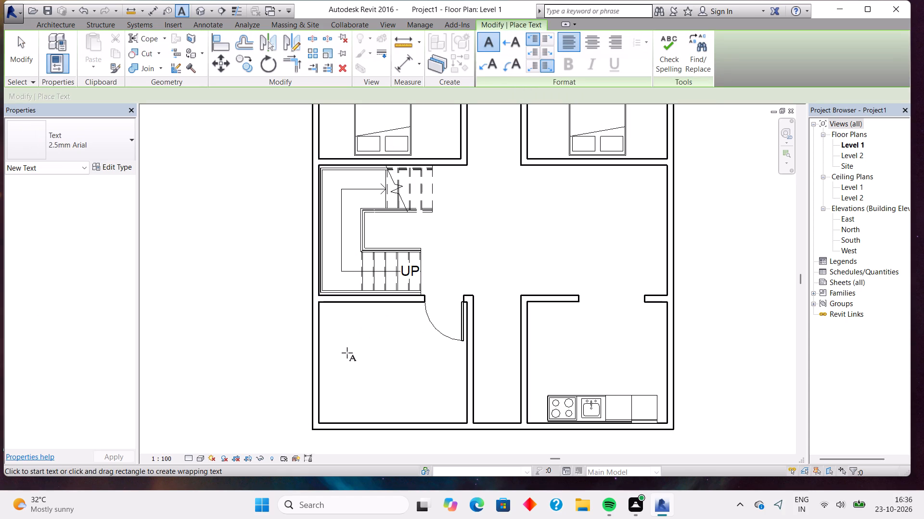
{"action": "left_click", "coordinate": [347, 353]}
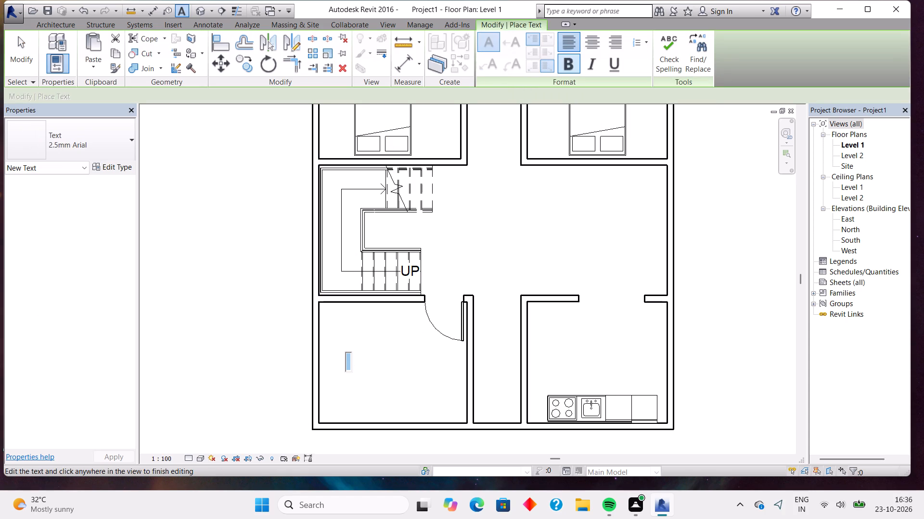
{"action": "left_click", "coordinate": [567, 71]}
{"action": "type", "text": "DRAW"}
{"action": "type", "text": "ING"}
{"action": "key", "text": "space"}
{"action": "type", "text": "ROOM"}
Add the size 11'6"9'1" as a second line of the DRAWING ROOM note and finish the note.
{"action": "key", "text": "Return"}
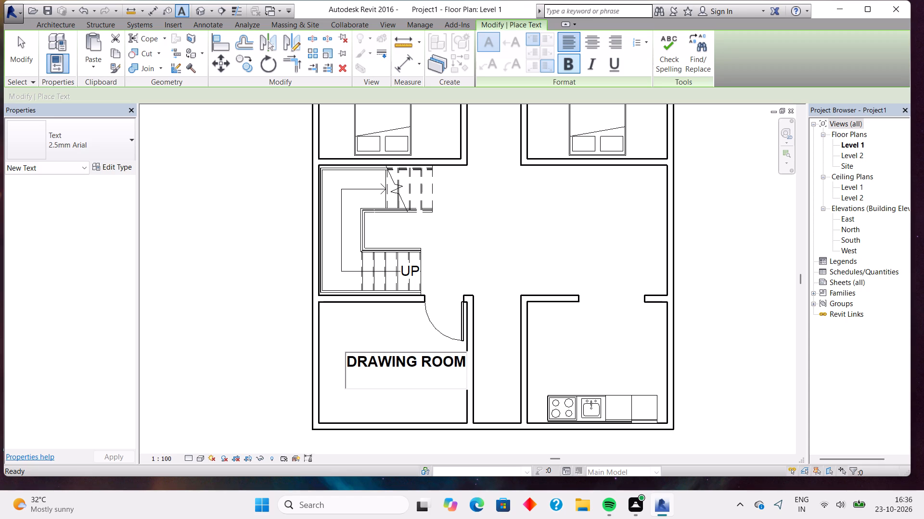
{"action": "type", "text": "11'"}
{"action": "key", "text": "6"}
{"action": "key", "text": "shift+quotedbl"}
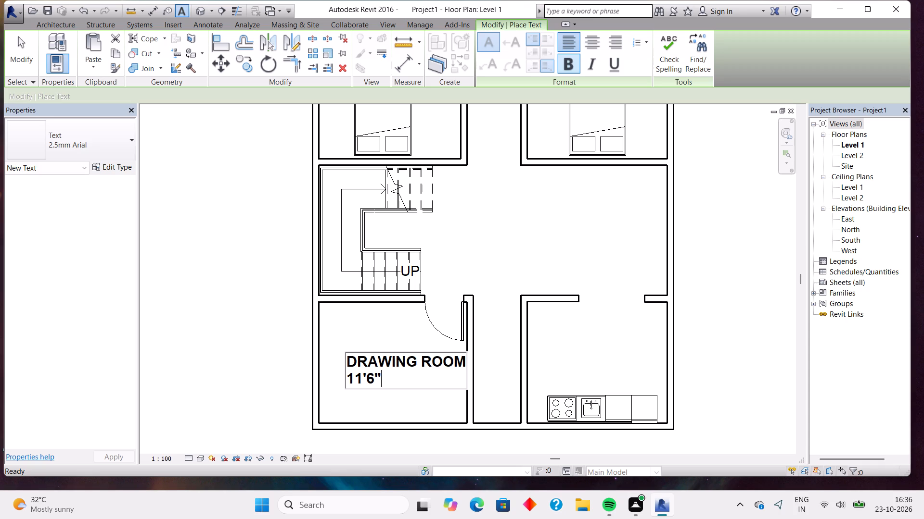
{"action": "type", "text": "9'"}
{"action": "key", "text": "1"}
{"action": "key", "text": "shift+quotedbl"}
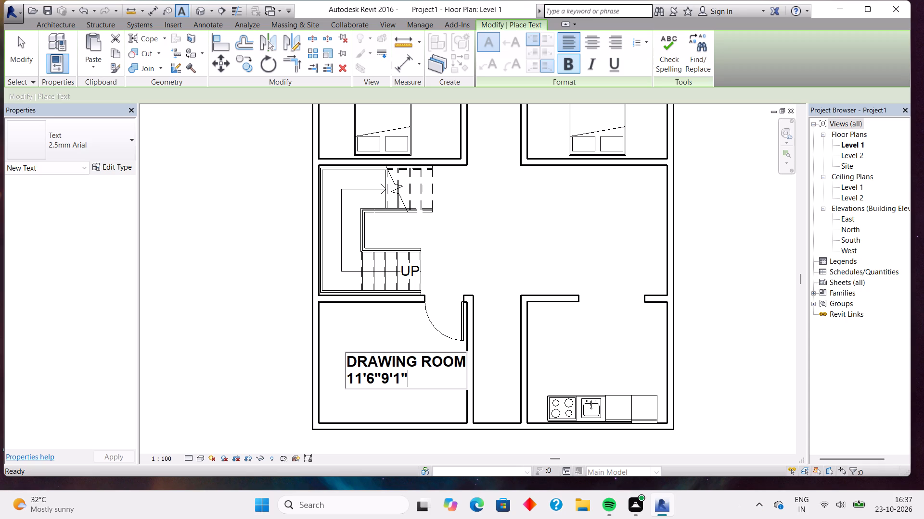
{"action": "left_click", "coordinate": [565, 333]}
Add a bold 2.5mm Arial note reading KITCHEN with 10'4"X9'1" on its second line, above the kitchenette.
{"action": "left_click", "coordinate": [565, 333]}
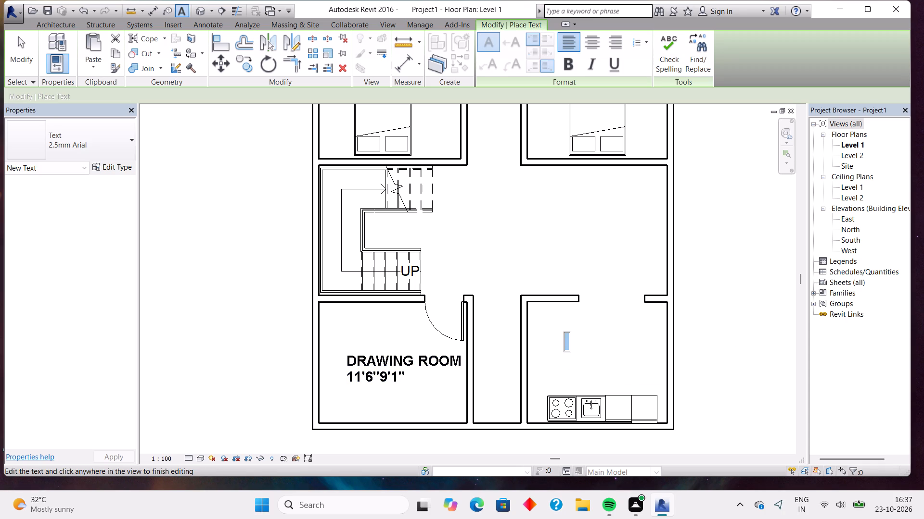
{"action": "left_click", "coordinate": [579, 58]}
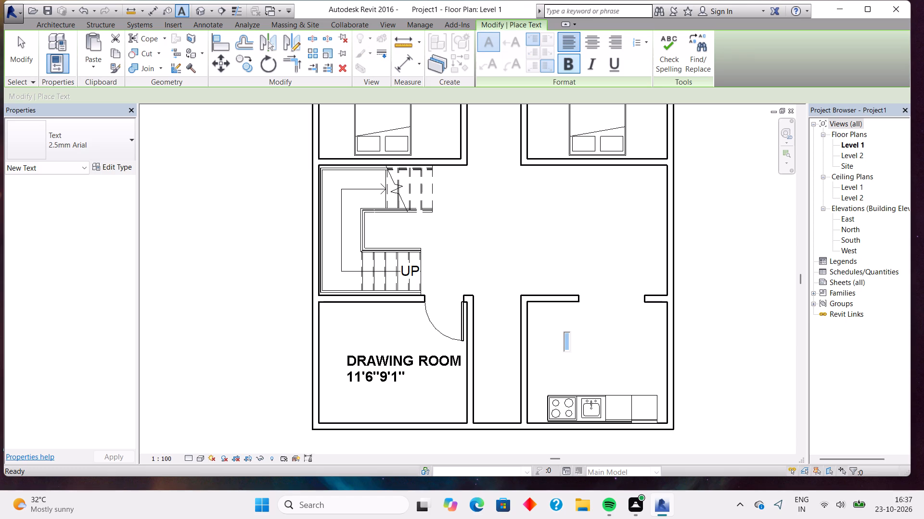
{"action": "type", "text": "KITCHEB"}
{"action": "key", "text": "BackSpace"}
{"action": "key", "text": "n"}
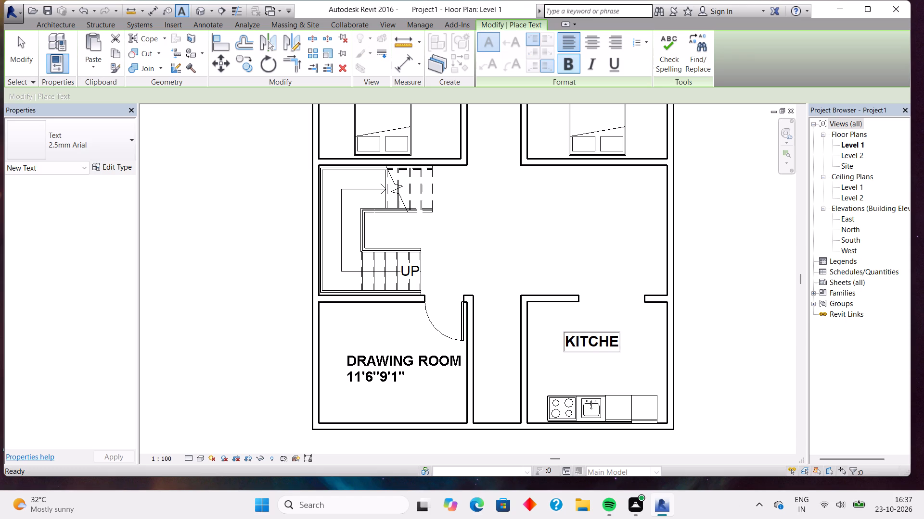
{"action": "key", "text": "Return"}
{"action": "type", "text": "10"}
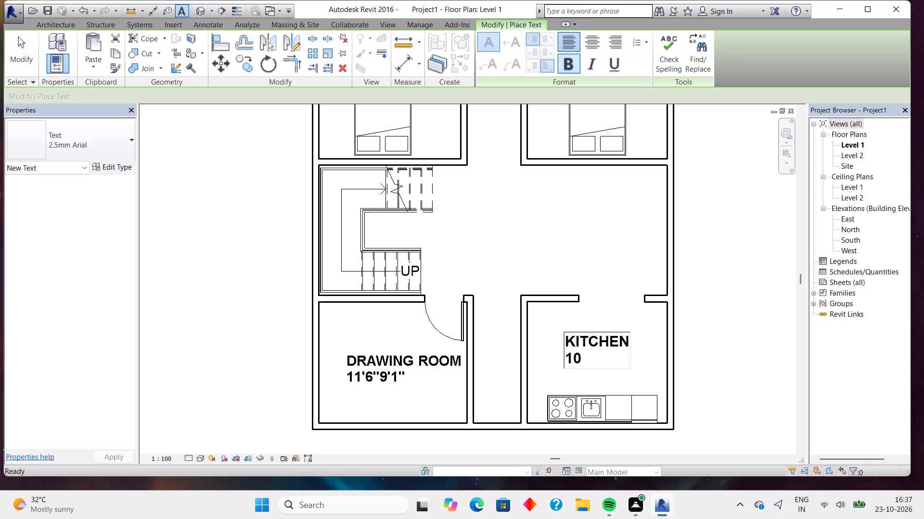
{"action": "key", "text": "apostrophe"}
{"action": "key", "text": "4"}
{"action": "key", "text": "shift+quotedbl"}
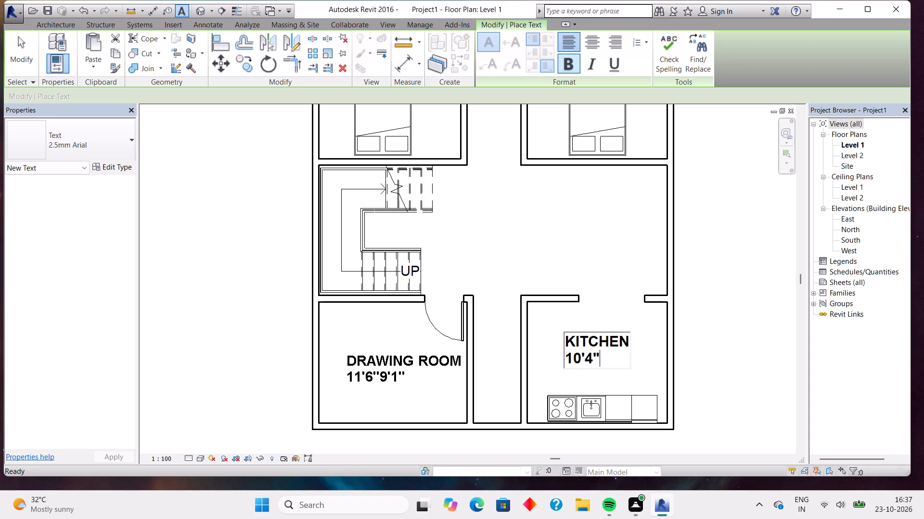
{"action": "key", "text": "x"}
{"action": "key", "text": "9"}
{"action": "key", "text": "apostrophe"}
{"action": "key", "text": "1"}
{"action": "key", "text": "shift+quotedbl"}
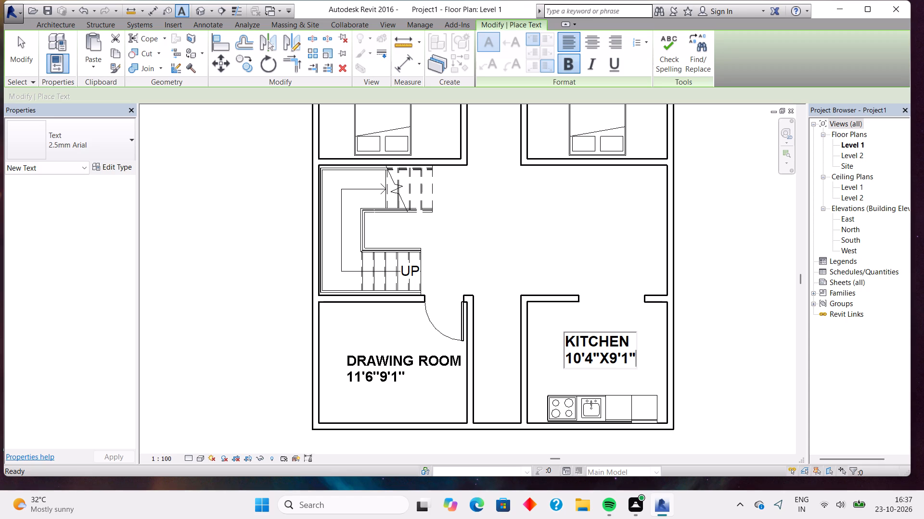
{"action": "left_click", "coordinate": [536, 224]}
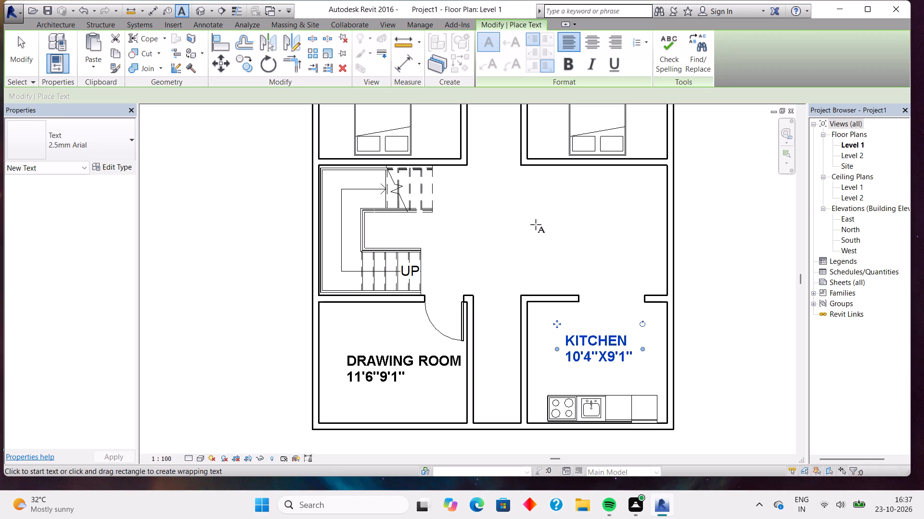
Add a bold 2.5mm Arial note reading HALL with 16'4"X10'2" beneath it, in the open area beside the stair.
{"action": "left_click", "coordinate": [536, 224]}
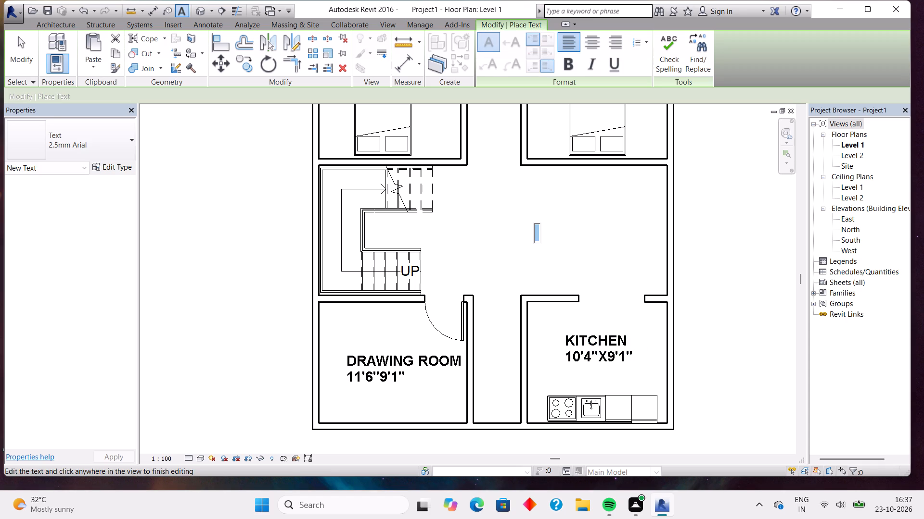
{"action": "left_click", "coordinate": [565, 70]}
{"action": "type", "text": "HALL"}
{"action": "key", "text": "Return"}
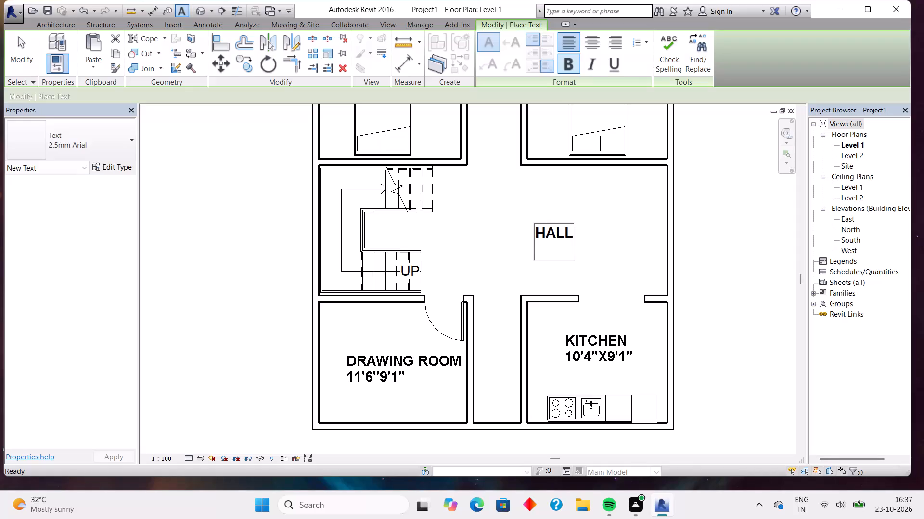
{"action": "type", "text": "16"}
{"action": "type", "text": "'4"}
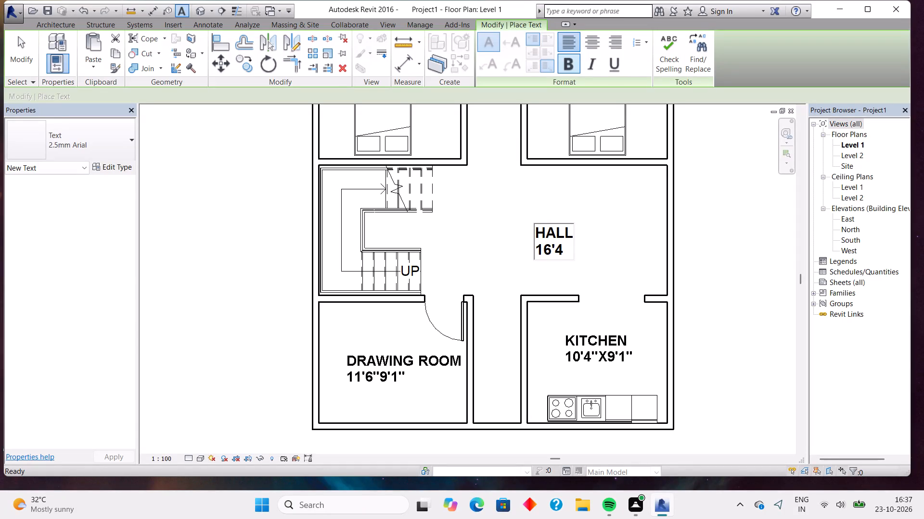
{"action": "type", "text": "\"X"}
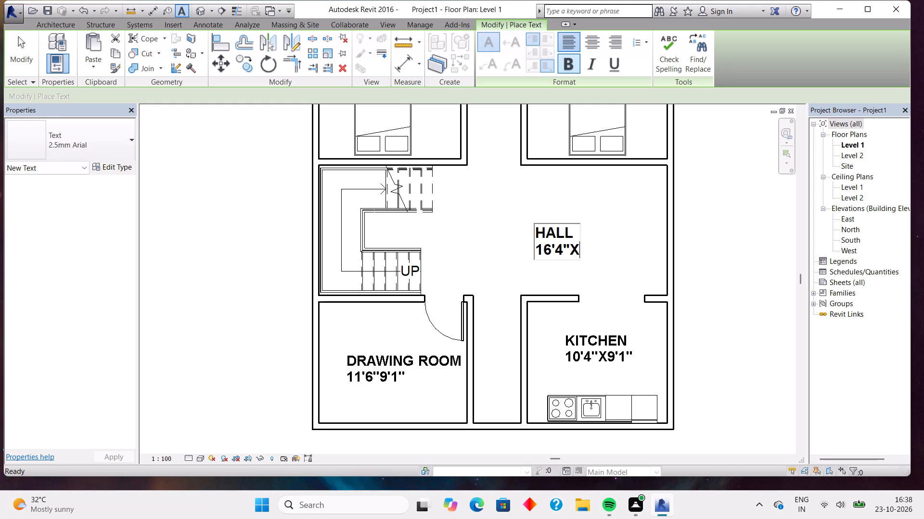
{"action": "type", "text": "10'2"}
{"action": "key", "text": "shift+quotedbl"}
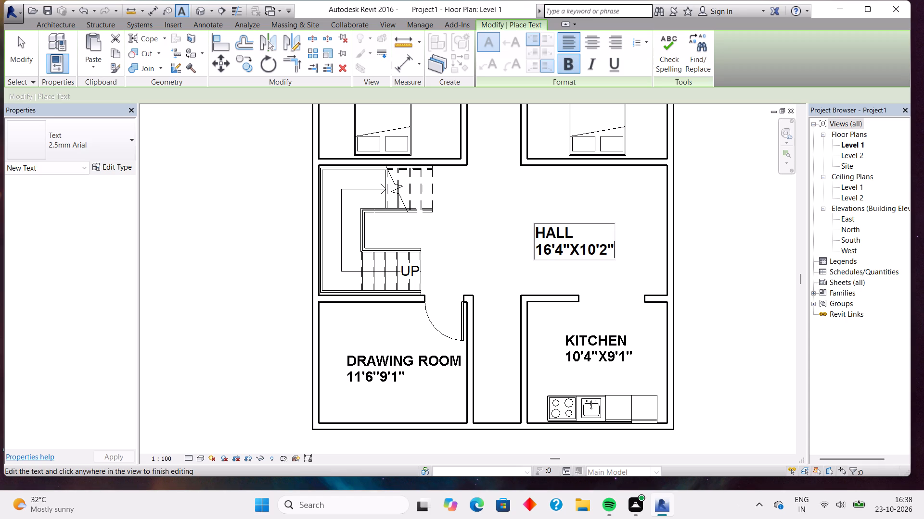
{"action": "middle_click_drag", "start_coordinate": [473, 136], "coordinate": [531, 382]}
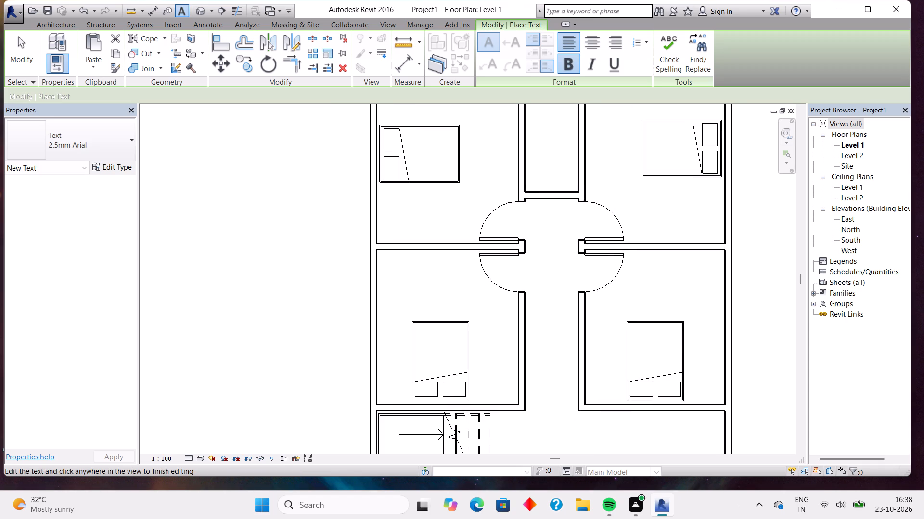
{"action": "left_click", "coordinate": [401, 272]}
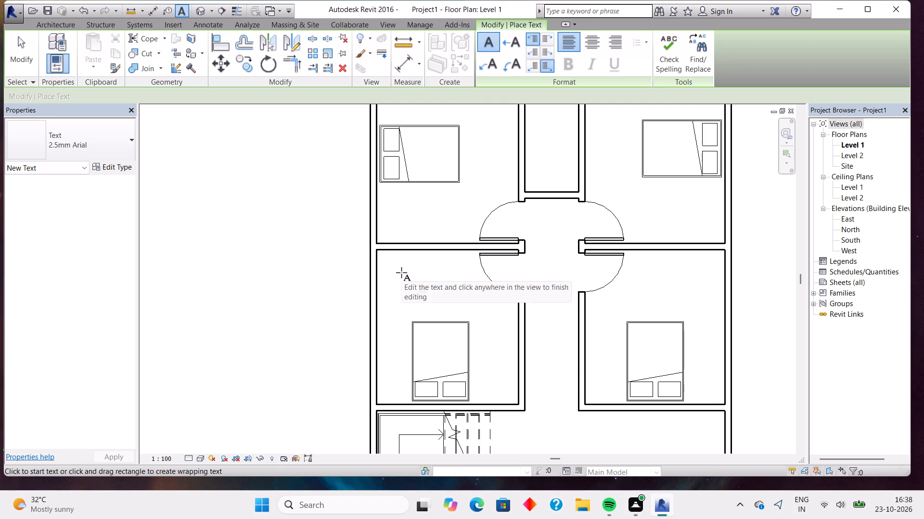
Add a bold 2.5mm Arial note reading BEDROOM with 11'4"X12'0" beneath it, above the bed in the left bedroom adjoining the stair.
{"action": "left_click", "coordinate": [401, 272]}
{"action": "left_click", "coordinate": [560, 71]}
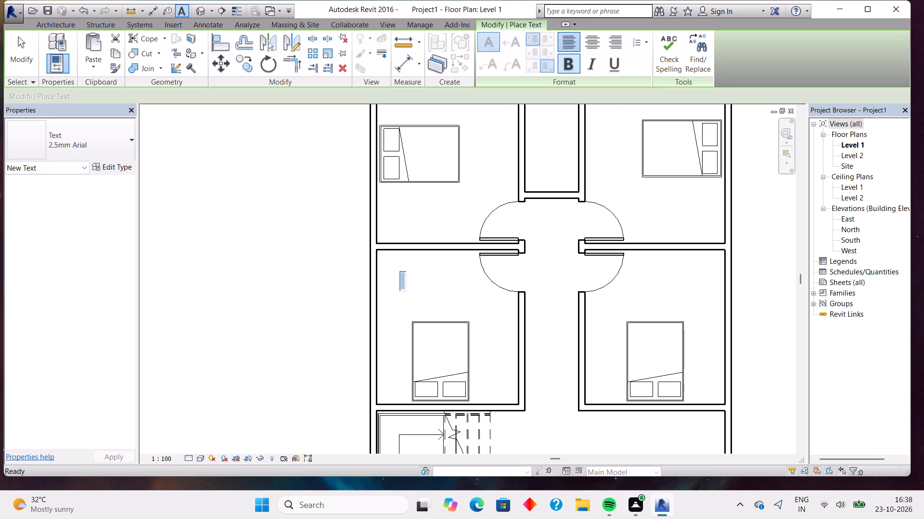
{"action": "key", "text": "b"}
{"action": "type", "text": "EDROOM"}
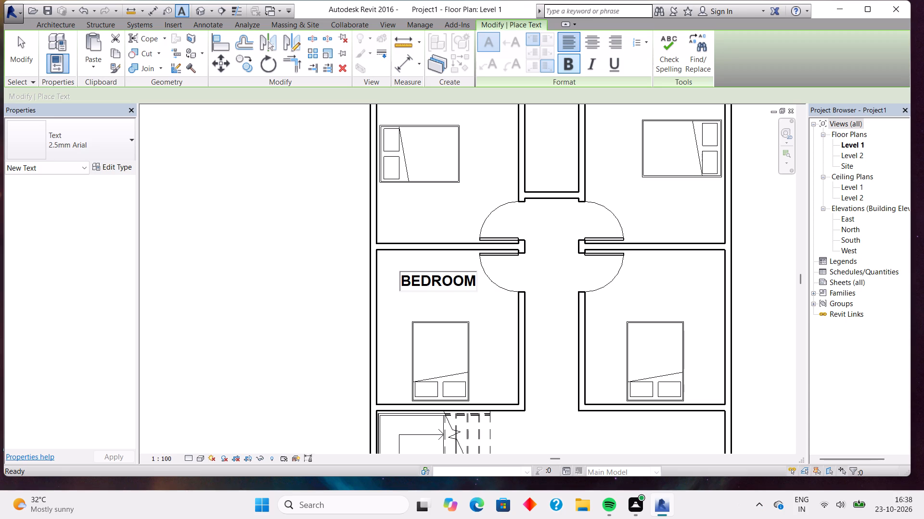
{"action": "key", "text": "Return"}
{"action": "type", "text": "11'4"}
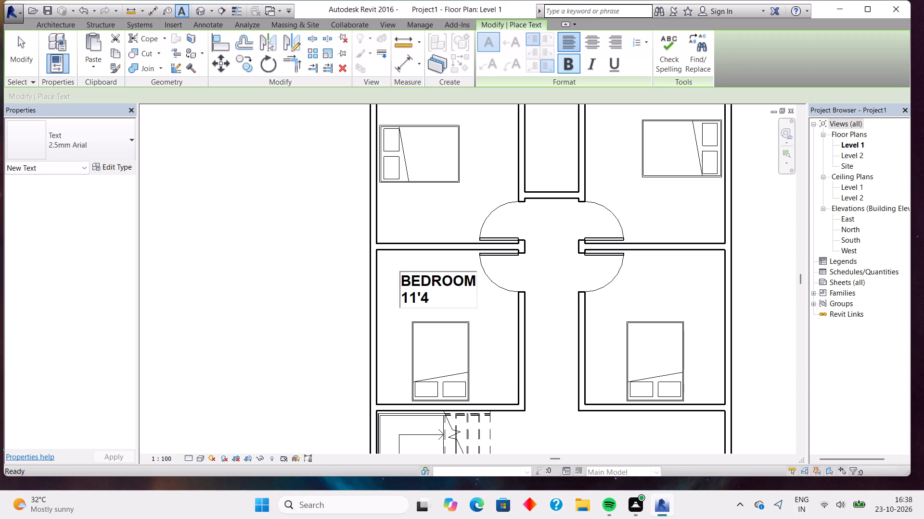
{"action": "key", "text": "shift+quotedbl"}
{"action": "key", "text": "x"}
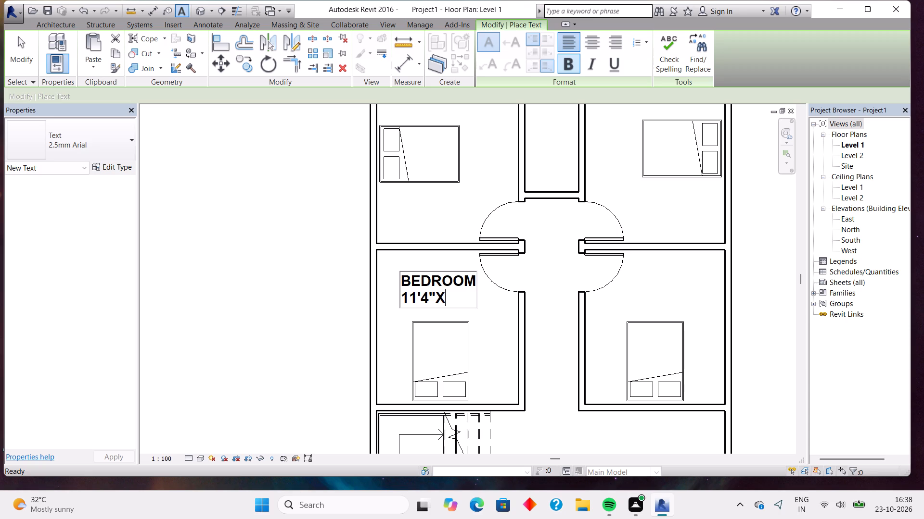
{"action": "type", "text": "12"}
{"action": "key", "text": "apostrophe"}
{"action": "key", "text": "0"}
{"action": "key", "text": "shift+quotedbl"}
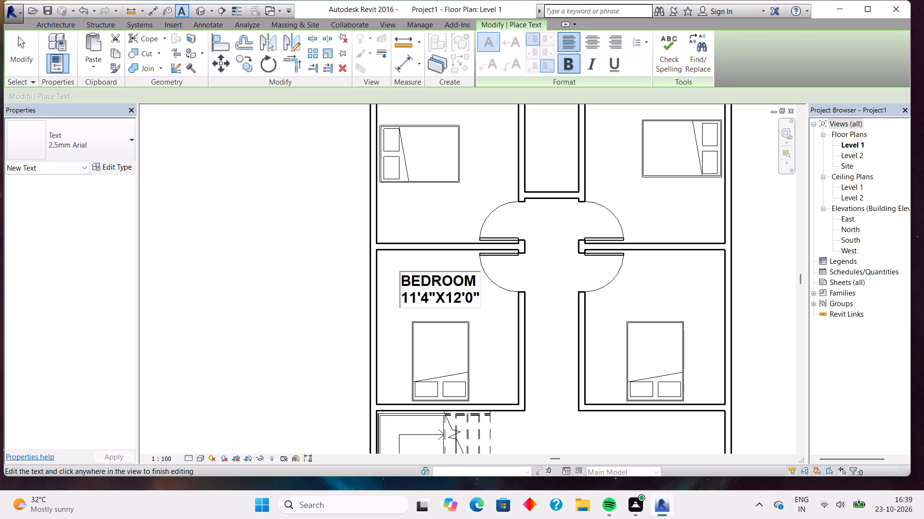
Add a bold 2.5mm Arial note reading BEDROOM with 10'6"X12'0" beneath it, above the bed in the lower right bedroom.
{"action": "double_click", "coordinate": [641, 271]}
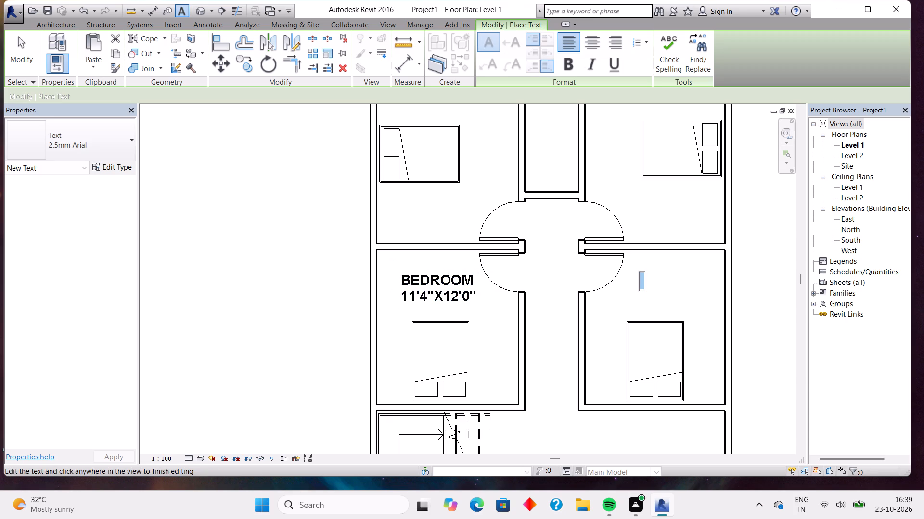
{"action": "left_click", "coordinate": [566, 69]}
{"action": "type", "text": "BEDR"}
{"action": "type", "text": "OOM"}
{"action": "key", "text": "Return"}
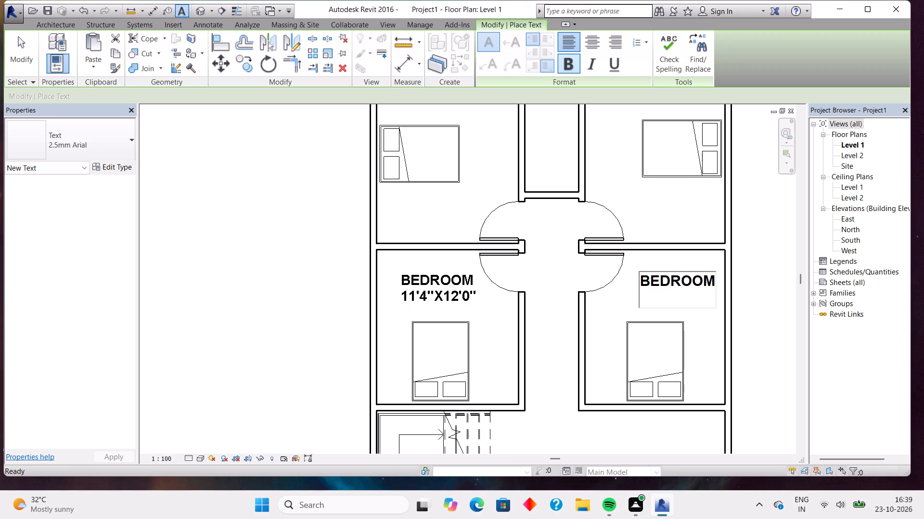
{"action": "type", "text": "12"}
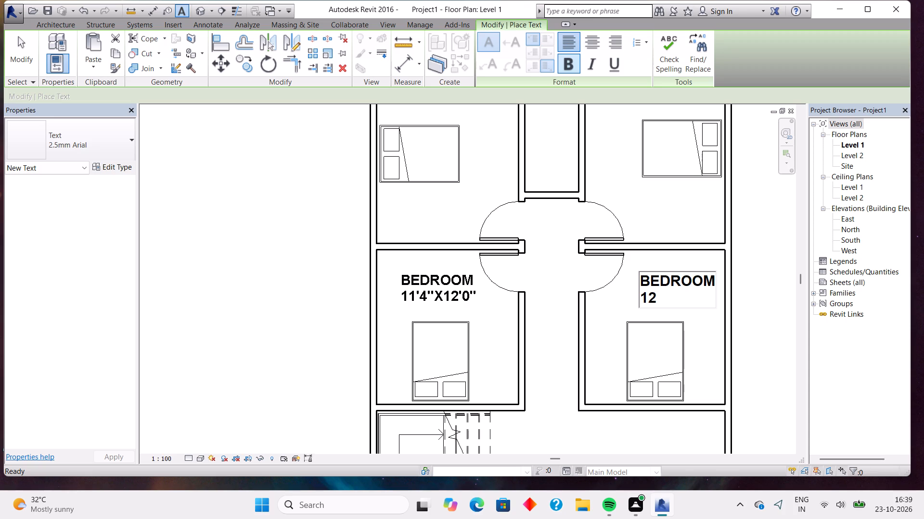
{"action": "key", "text": "BackSpace"}
{"action": "key", "text": "0"}
{"action": "key", "text": "apostrophe"}
{"action": "type", "text": "6\""}
{"action": "key", "text": "x"}
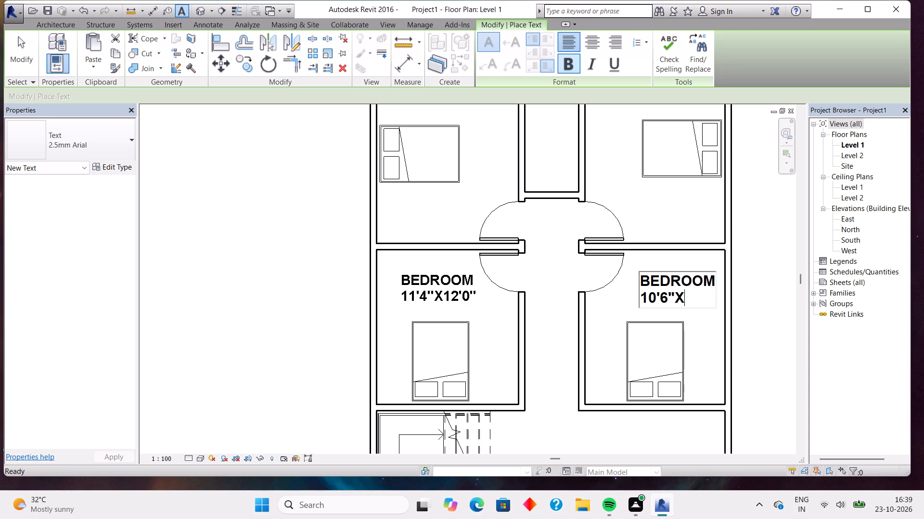
{"action": "type", "text": "12'"}
{"action": "key", "text": "0"}
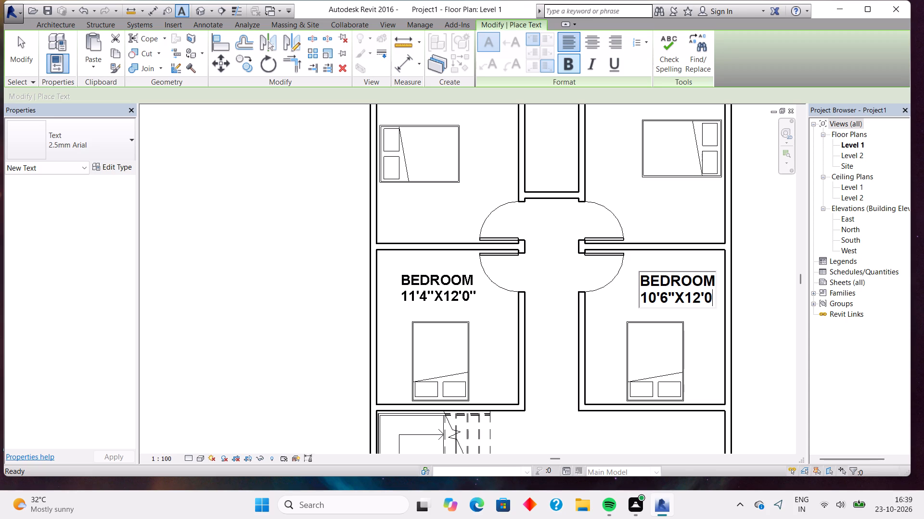
{"action": "key", "text": "shift+quotedbl"}
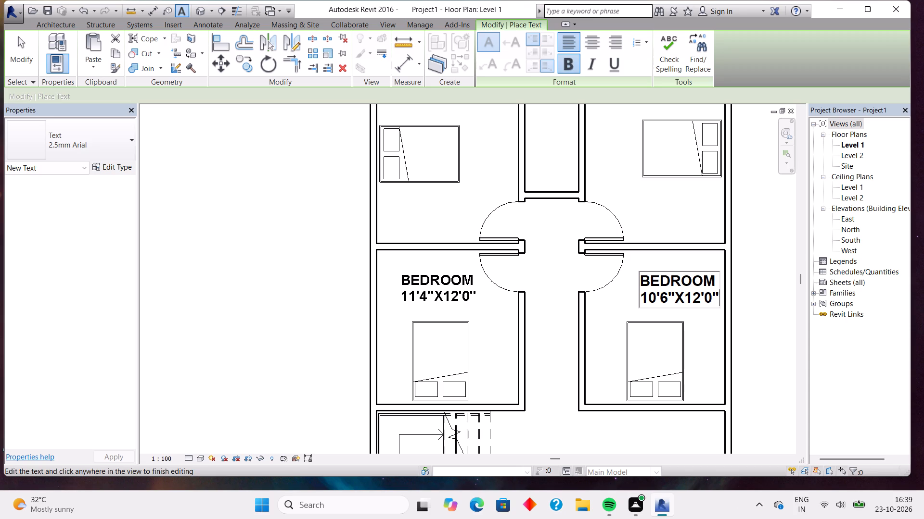
{"action": "left_click", "coordinate": [425, 111]}
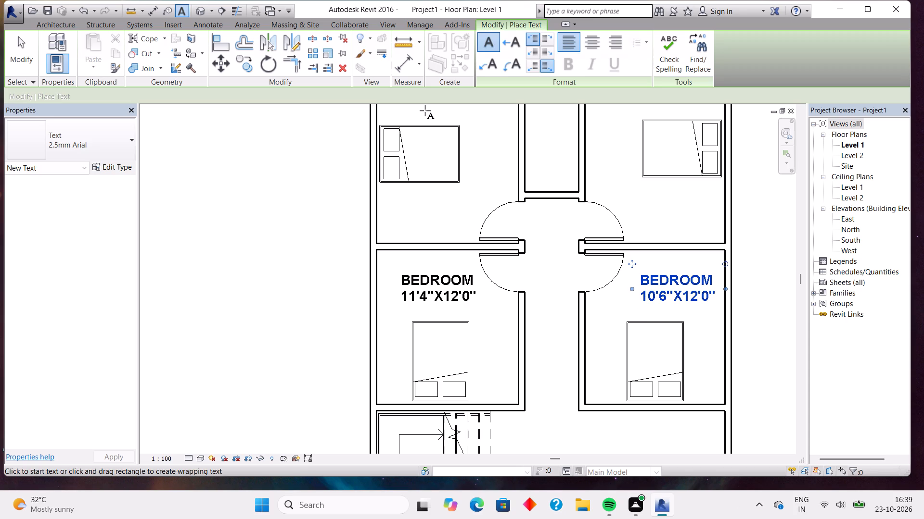
Add a bold 2.5mm Arial note reading BEDROOM with 11'0"X12'0" beneath it, above the bed in the plan's upper-left bedroom.
{"action": "middle_click_drag", "start_coordinate": [425, 111], "coordinate": [476, 249]}
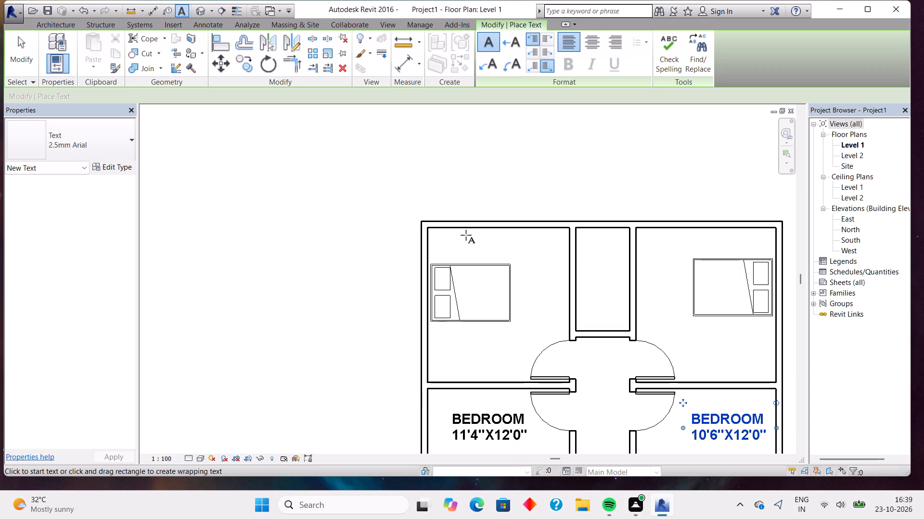
{"action": "left_click", "coordinate": [466, 237]}
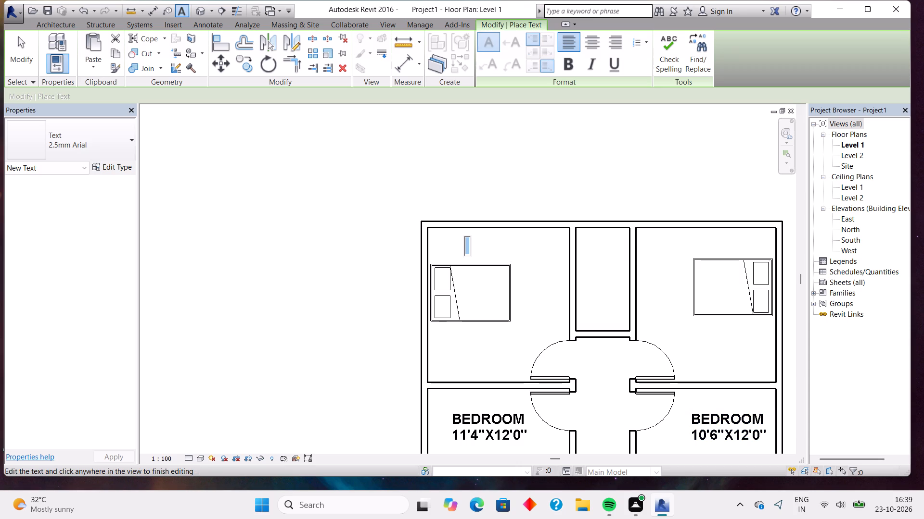
{"action": "left_click", "coordinate": [563, 70]}
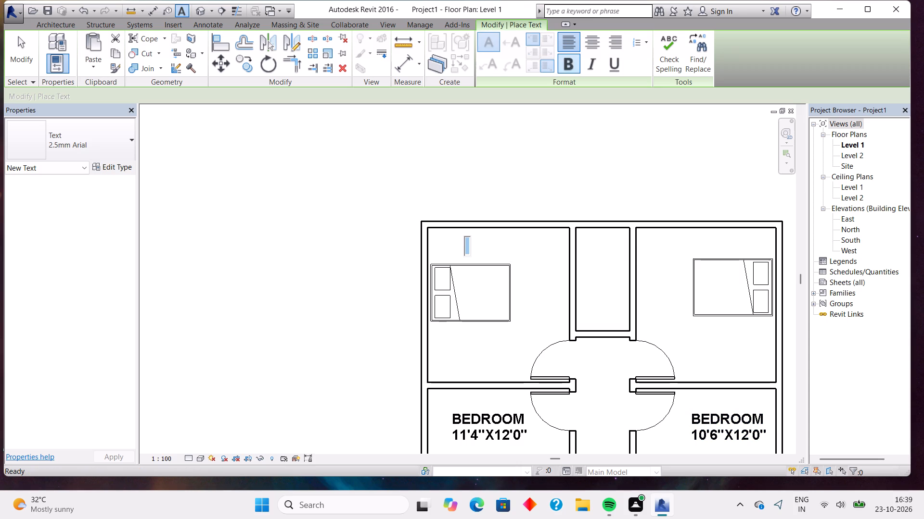
{"action": "type", "text": "BEDROO"}
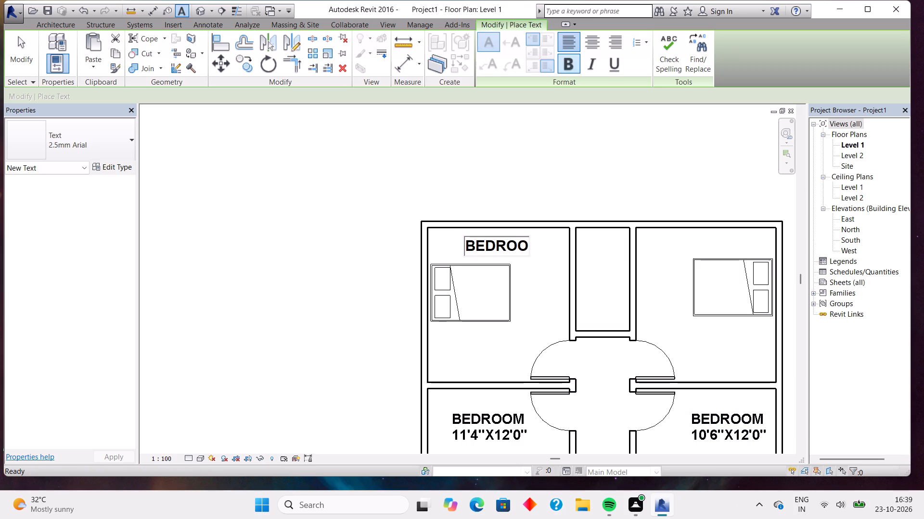
{"action": "key", "text": "m"}
{"action": "key", "text": "Return"}
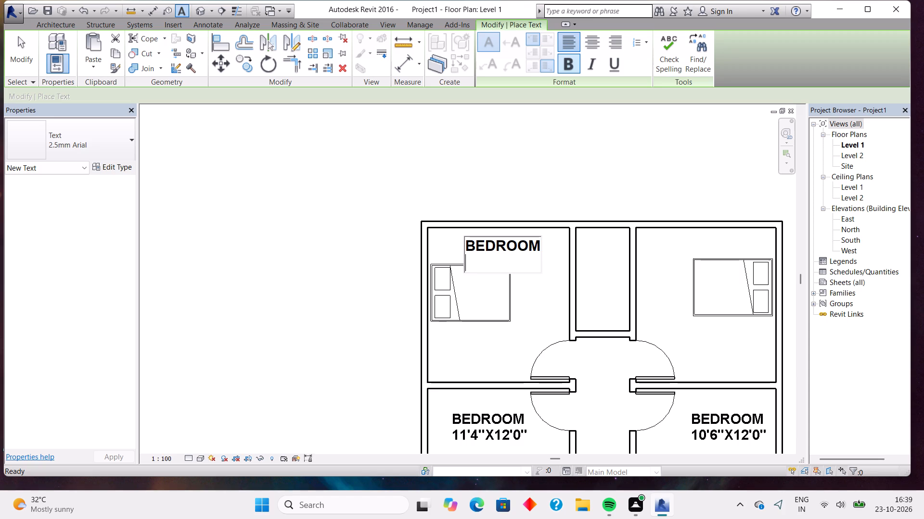
{"action": "type", "text": "11"}
{"action": "key", "text": "apostrophe"}
{"action": "type", "text": "0\""}
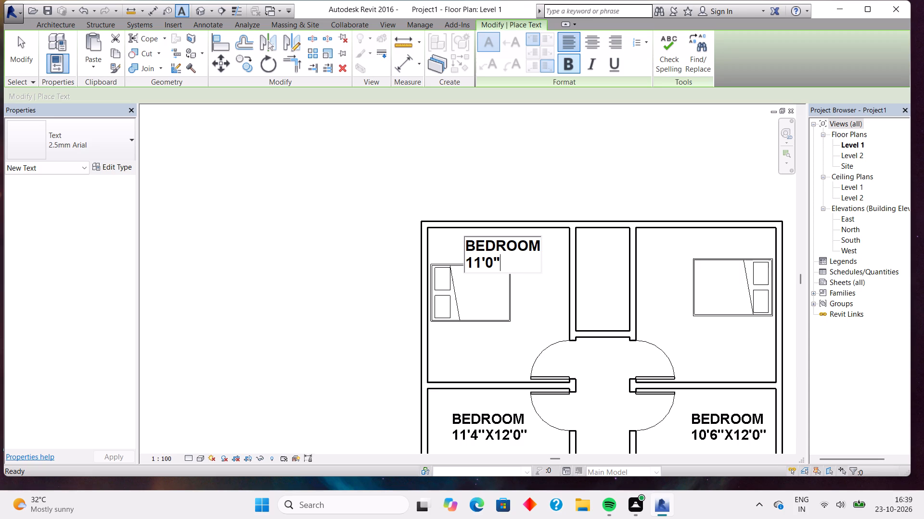
{"action": "key", "text": "x"}
{"action": "type", "text": "12"}
{"action": "key", "text": "apostrophe"}
{"action": "key", "text": "0"}
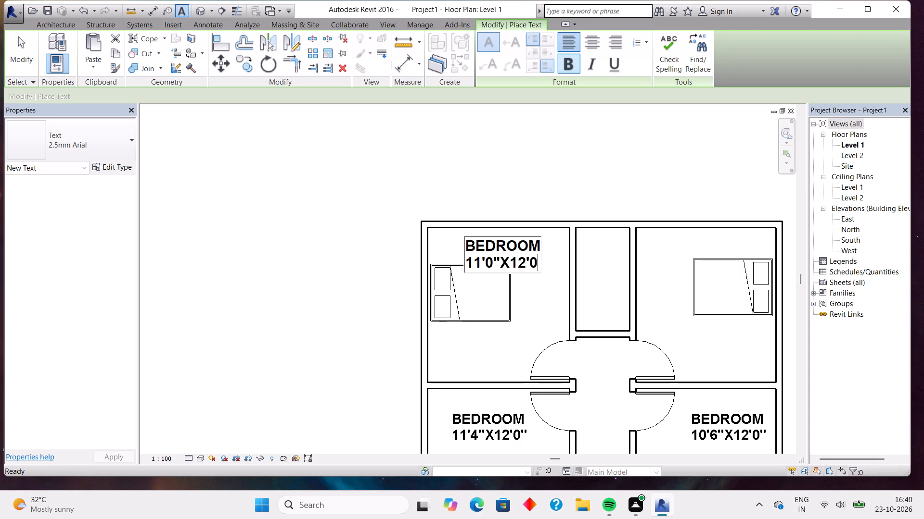
{"action": "key", "text": "shift+quotedbl"}
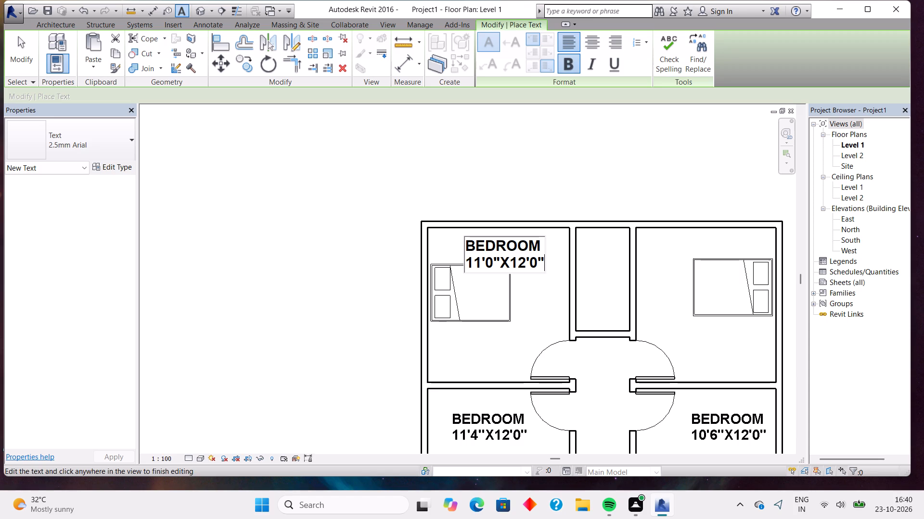
Add a bold 2.5mm Arial note reading BEDROOM with 10'6"X12'0" beneath it, above the bed in the plan's upper-right bedroom.
{"action": "double_click", "coordinate": [677, 237]}
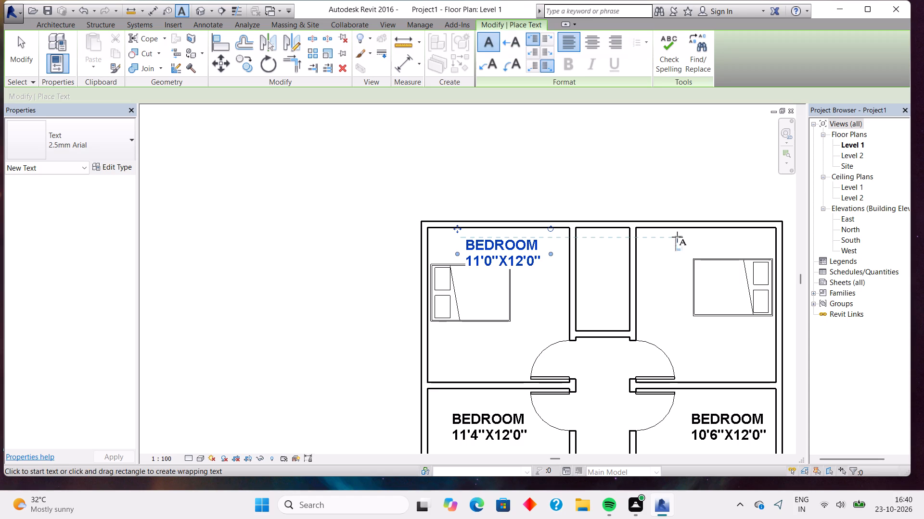
{"action": "left_click", "coordinate": [565, 73]}
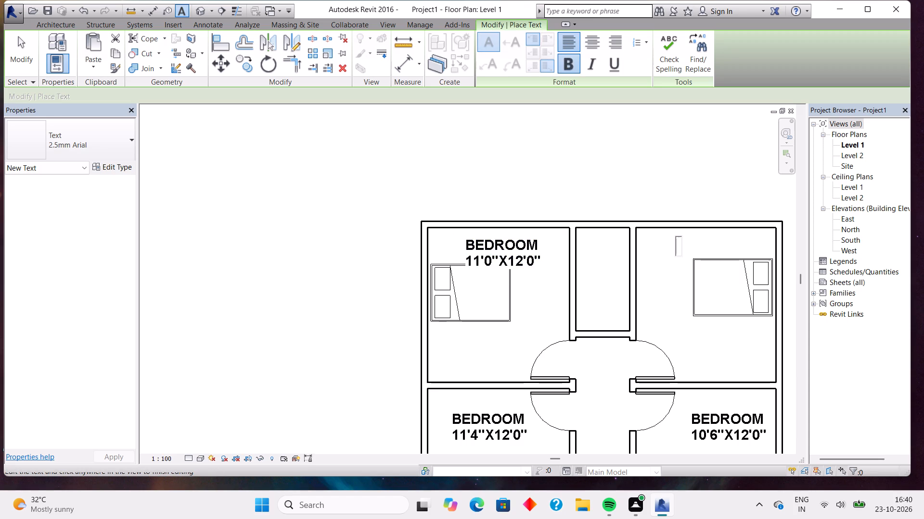
{"action": "type", "text": "BEDRP"}
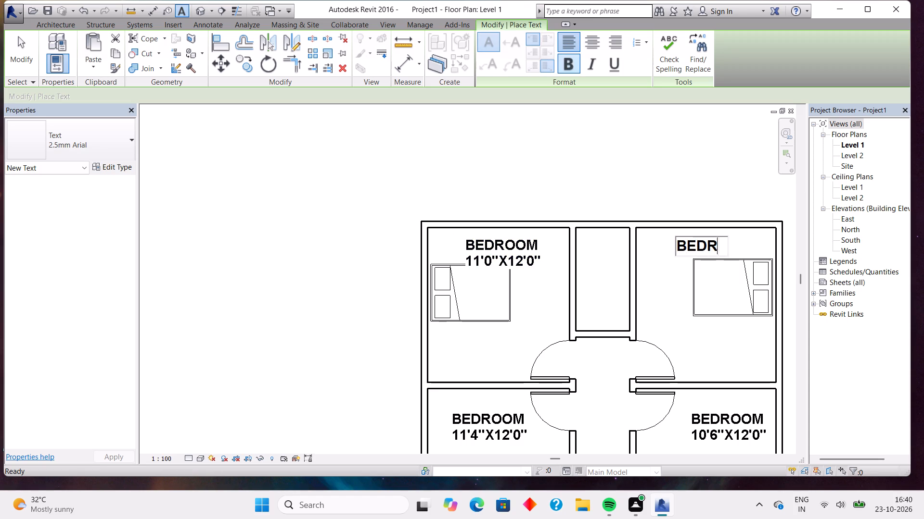
{"action": "key", "text": "BackSpace"}
{"action": "type", "text": "OOM"}
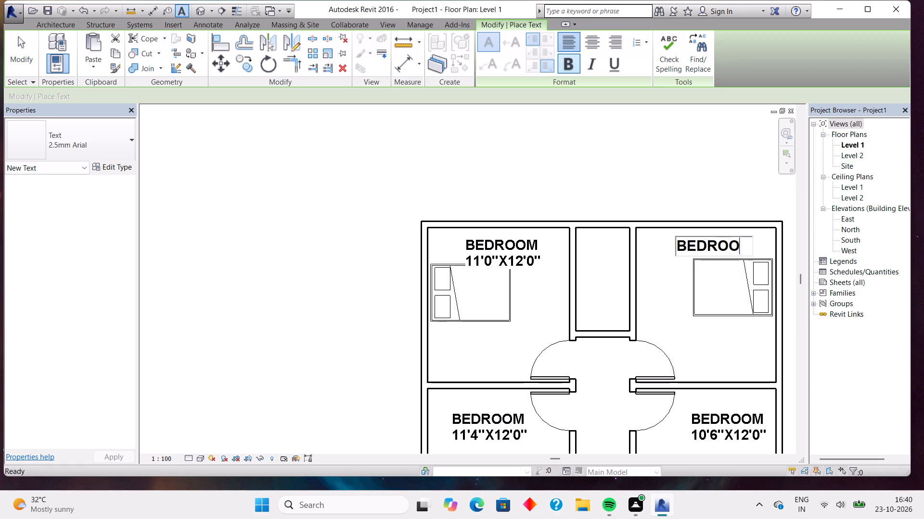
{"action": "key", "text": "Return"}
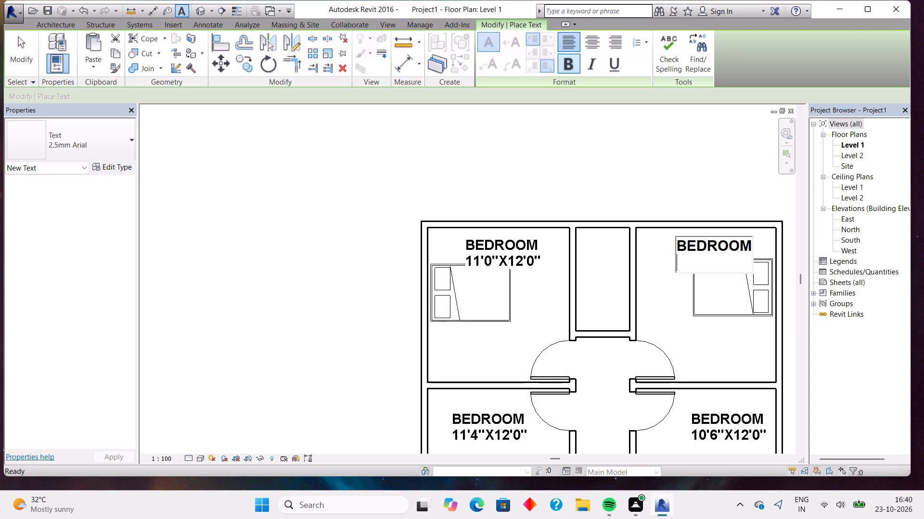
{"action": "type", "text": "10"}
{"action": "key", "text": "apostrophe"}
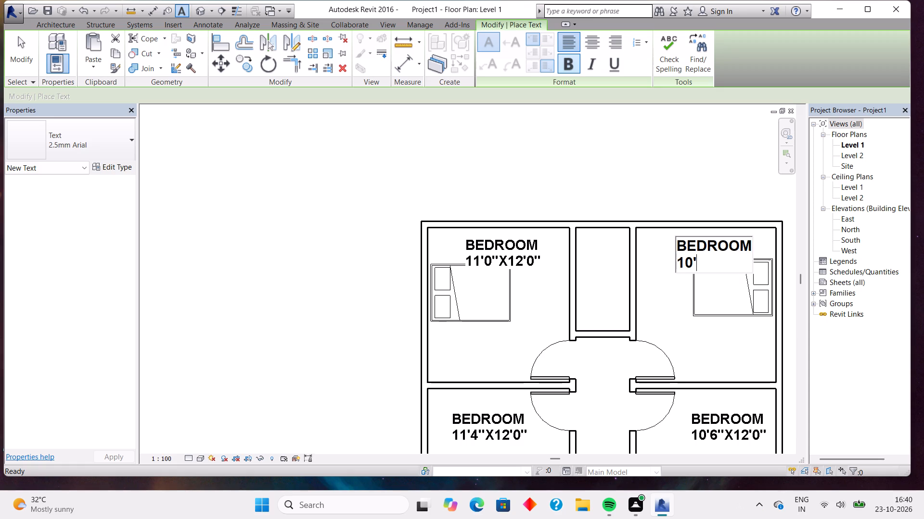
{"action": "key", "text": "6"}
{"action": "key", "text": "shift+quotedbl"}
{"action": "key", "text": "x"}
{"action": "type", "text": "12"}
{"action": "type", "text": "'0"}
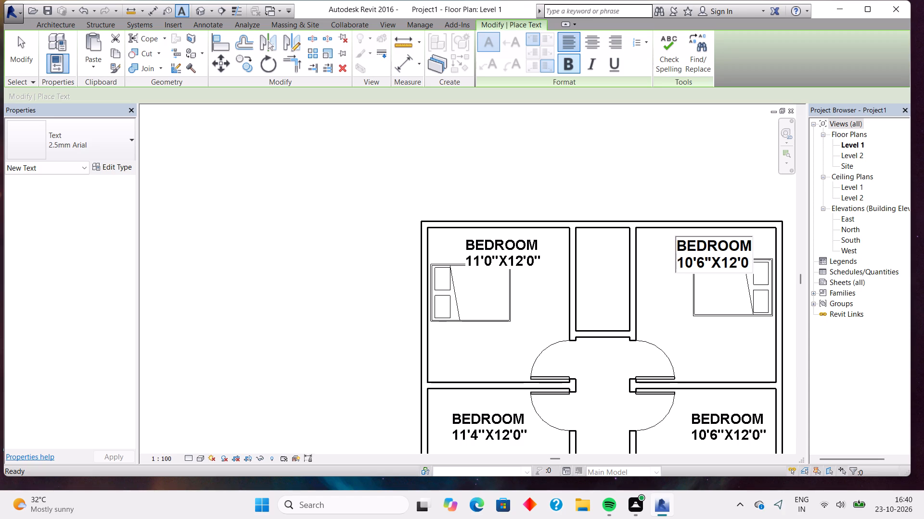
{"action": "key", "text": "shift+quotedbl"}
{"action": "left_click", "coordinate": [583, 272]}
Add a bold 2.5mm Arial note reading TOILET with 4'2"X8'0" beneath it, in the narrow room between the two upper bedrooms.
{"action": "left_click", "coordinate": [583, 272]}
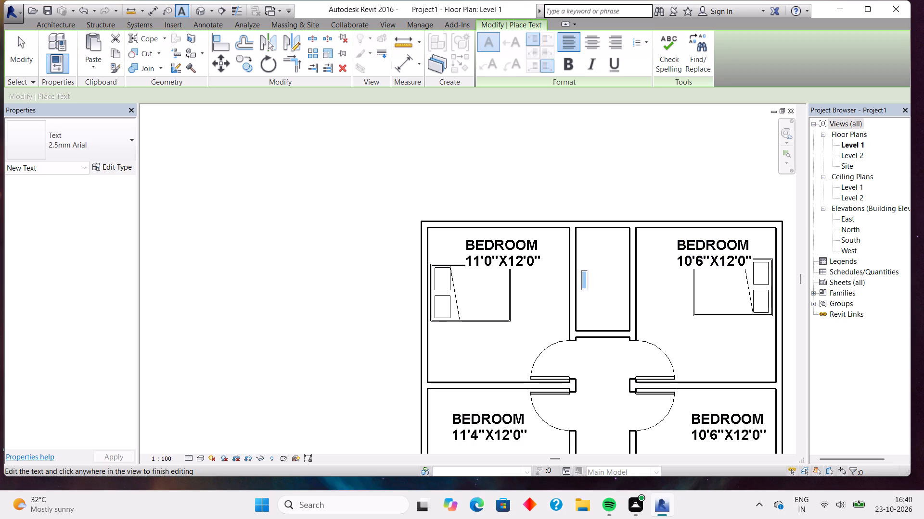
{"action": "left_click", "coordinate": [566, 68]}
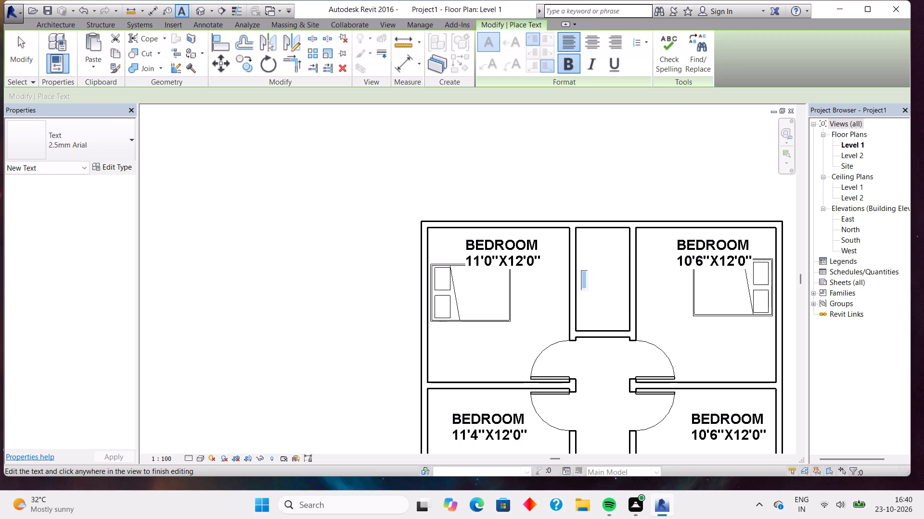
{"action": "type", "text": "TOILET"}
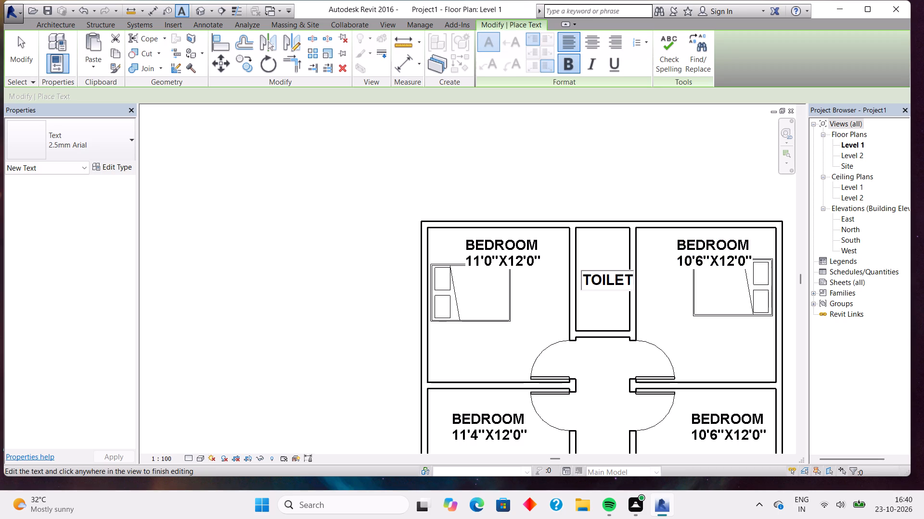
{"action": "key", "text": "Return"}
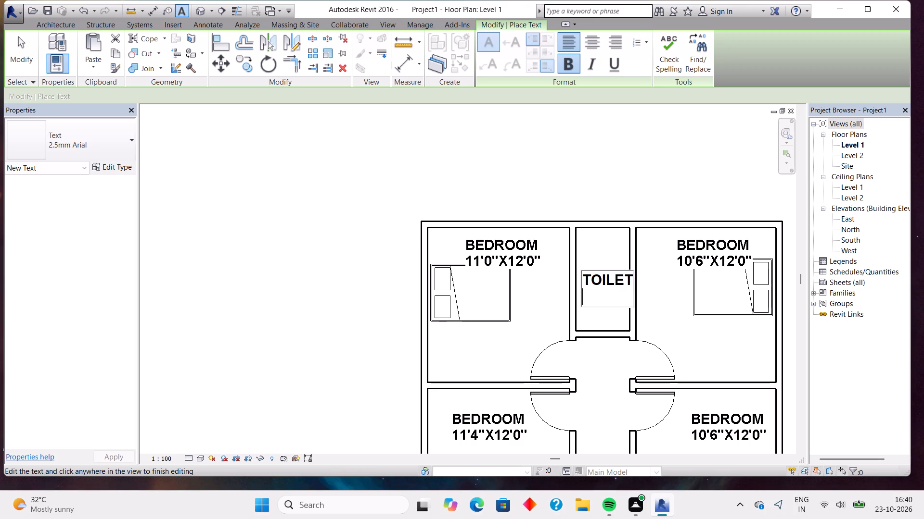
{"action": "type", "text": "4'"}
{"action": "key", "text": "2"}
{"action": "key", "text": "x"}
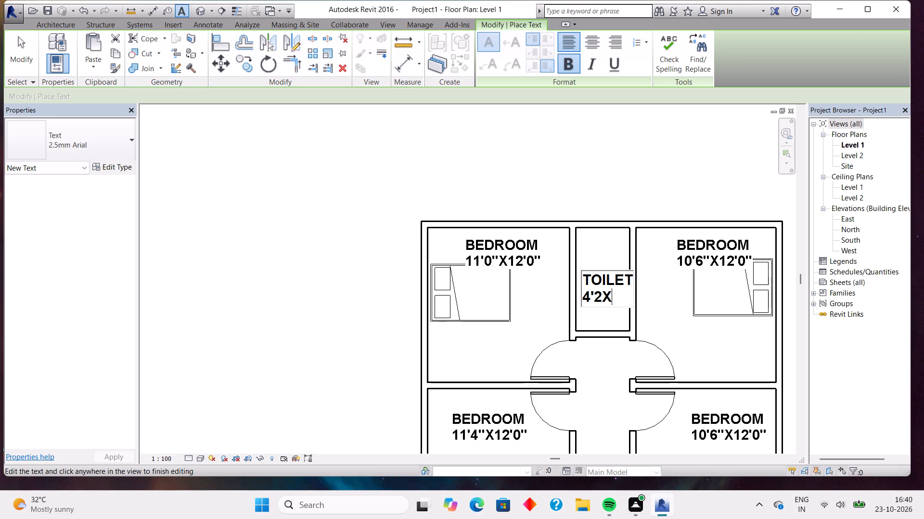
{"action": "key", "text": "6"}
{"action": "key", "text": "BackSpace"}
{"action": "key", "text": "BackSpace"}
{"action": "key", "text": "shift+quotedbl"}
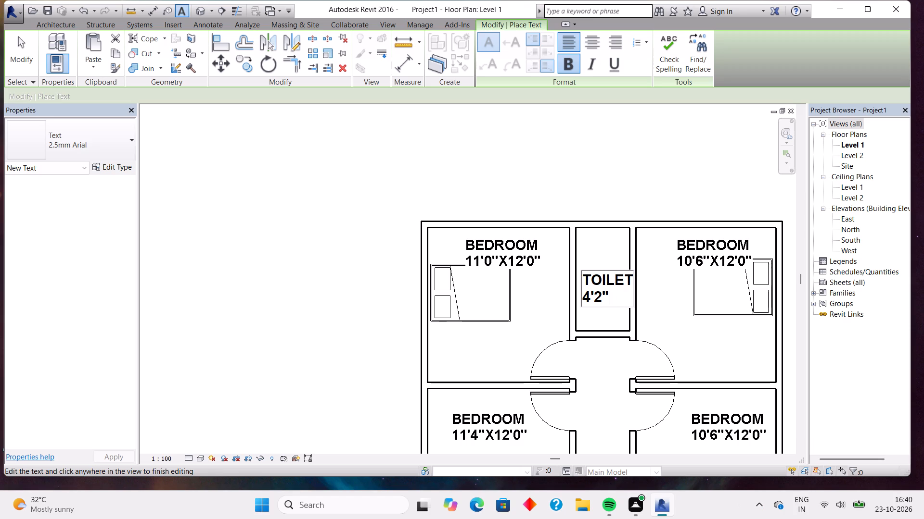
{"action": "key", "text": "x"}
{"action": "key", "text": "8"}
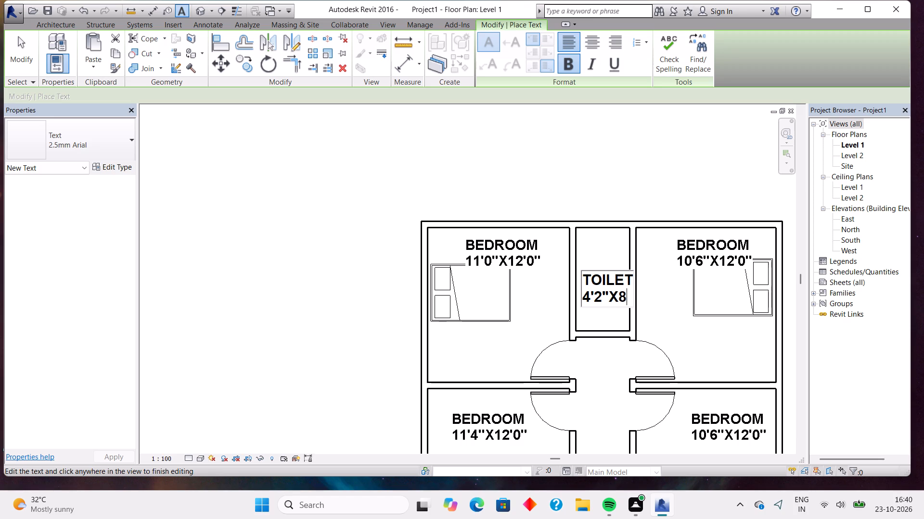
{"action": "type", "text": "'\""}
{"action": "key", "text": "BackSpace"}
{"action": "key", "text": "0"}
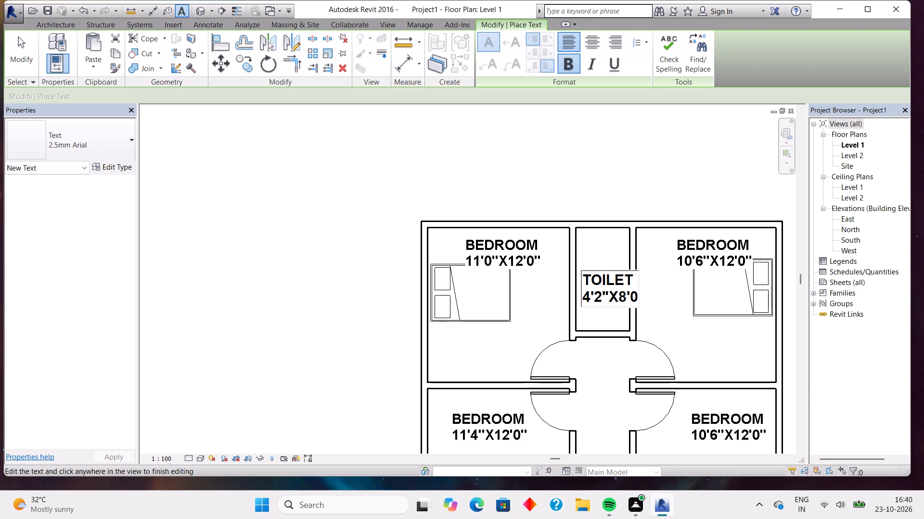
{"action": "key", "text": "shift+quotedbl"}
{"action": "scroll", "coordinate": [672, 370], "scroll_direction": "down", "scroll_amount": 3}
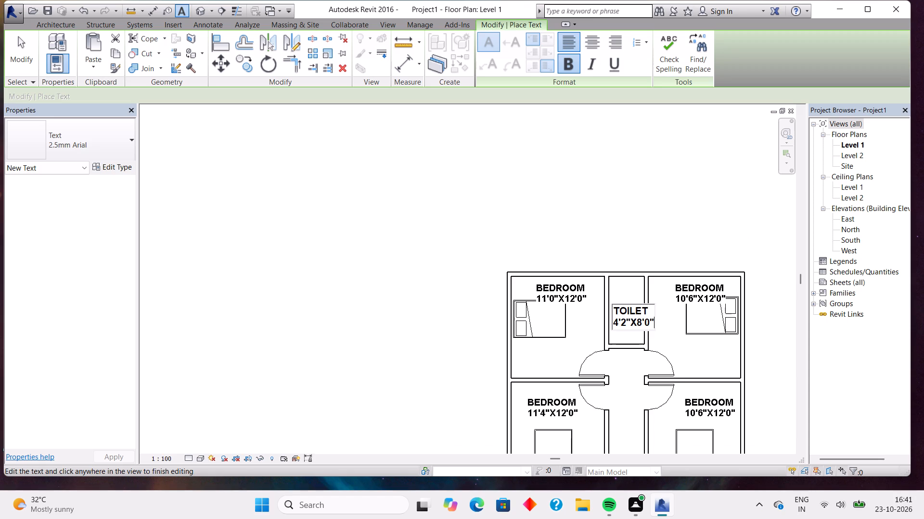
{"action": "scroll", "coordinate": [672, 370], "scroll_direction": "down", "scroll_amount": 3}
{"action": "middle_click_drag", "start_coordinate": [672, 370], "coordinate": [580, 193]}
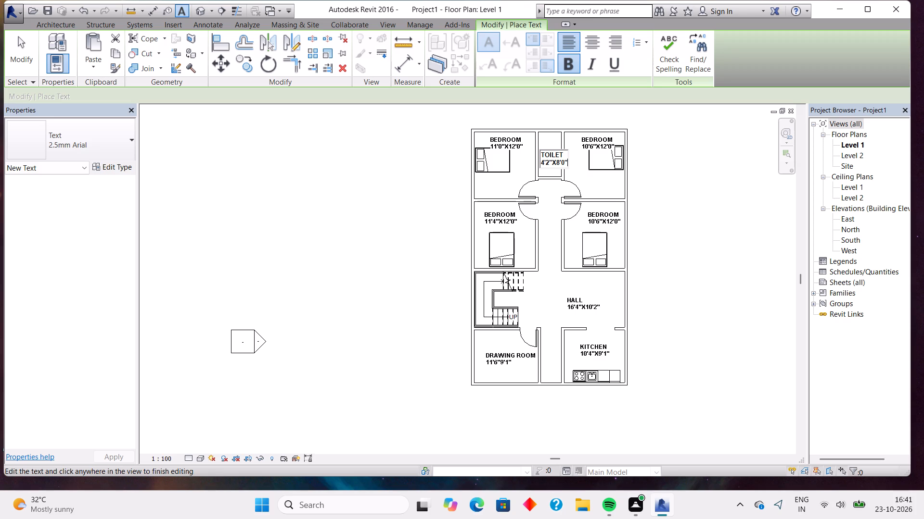
{"action": "left_click", "coordinate": [693, 333]}
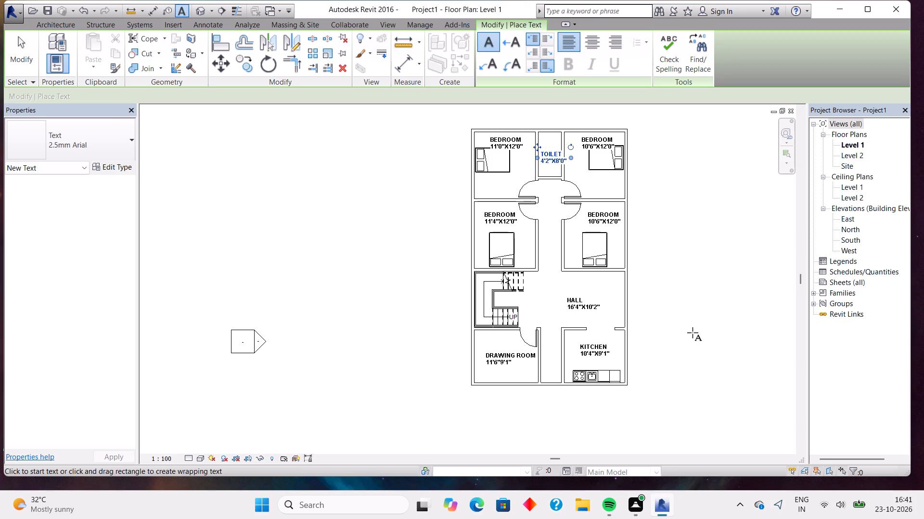
{"action": "left_click", "coordinate": [693, 333]}
{"action": "key", "text": "Escape"}
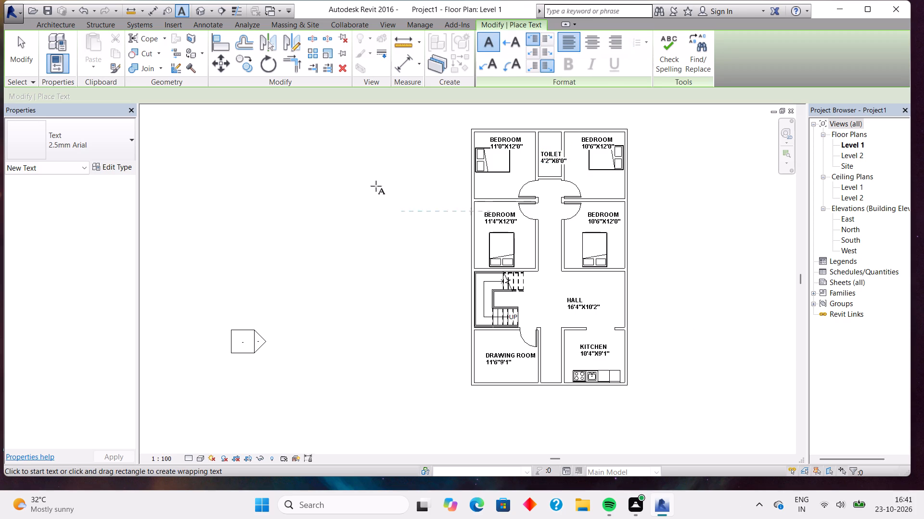
Place M_Fixed 0406 x 0610mm windows in the toilet's upper outer wall and the kitchen's lower outer wall, about 2'-6" from the plan's right corner.
{"action": "left_click", "coordinate": [67, 25]}
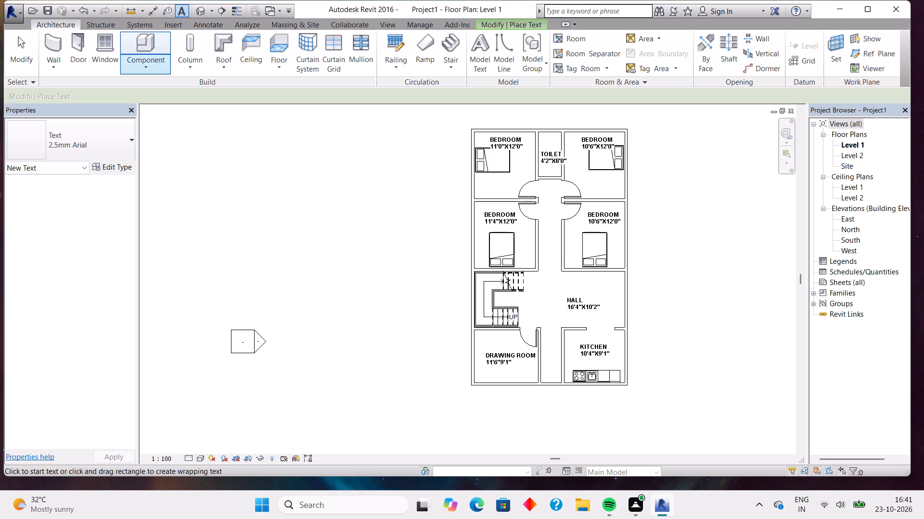
{"action": "left_click", "coordinate": [115, 49]}
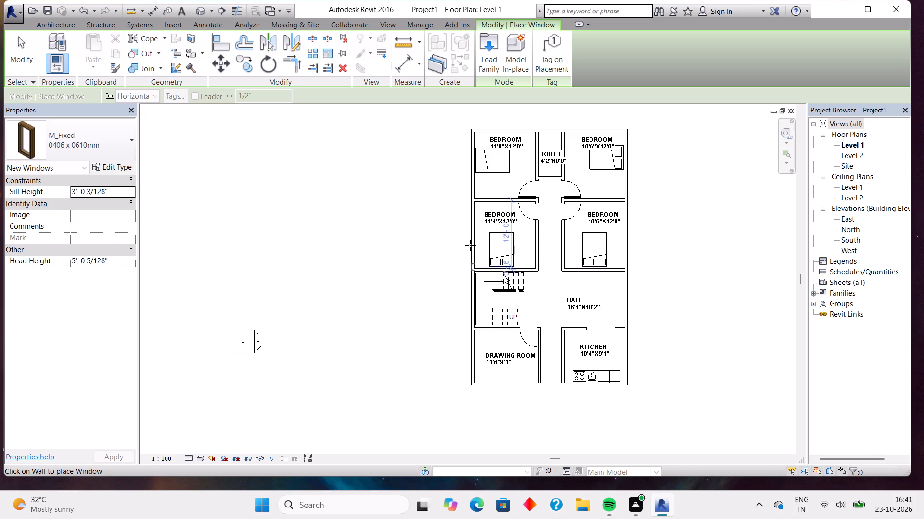
{"action": "middle_click_drag", "start_coordinate": [550, 184], "coordinate": [542, 253]}
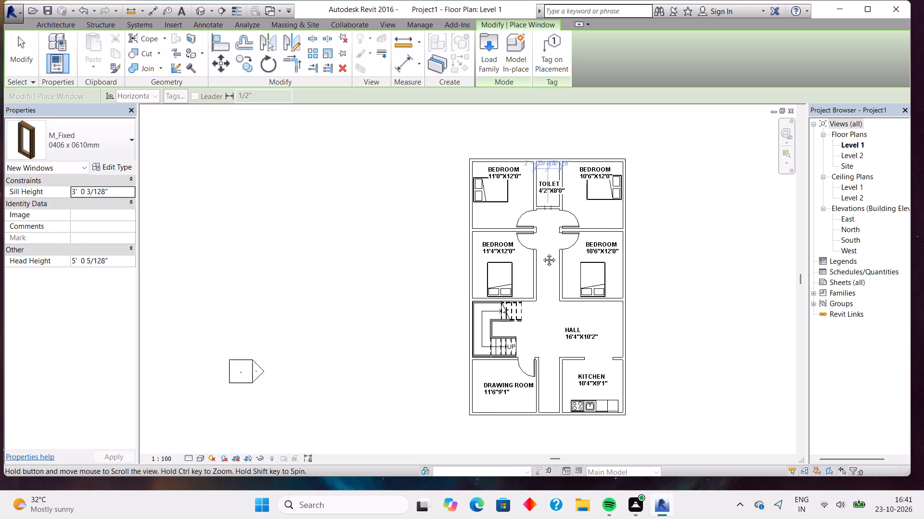
{"action": "middle_click_drag", "start_coordinate": [542, 253], "coordinate": [536, 312]}
{"action": "left_click", "coordinate": [537, 261]}
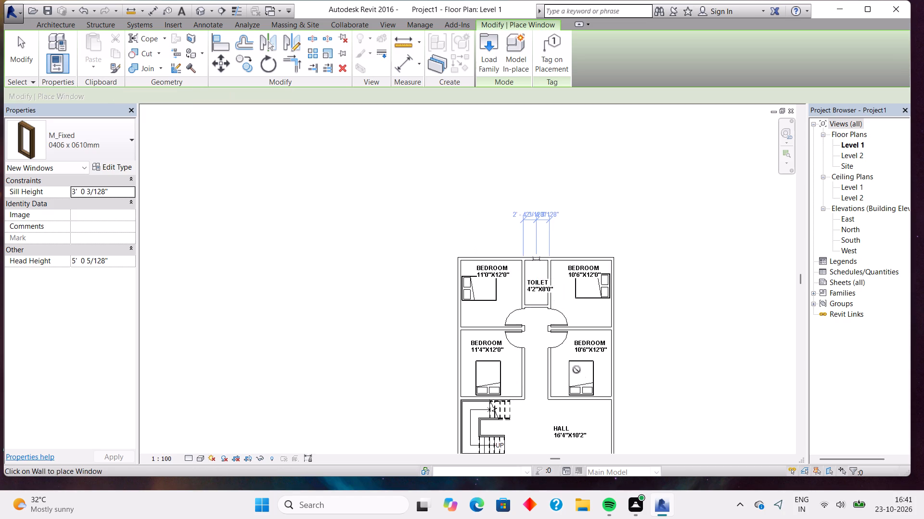
{"action": "middle_click_drag", "start_coordinate": [595, 395], "coordinate": [544, 197]}
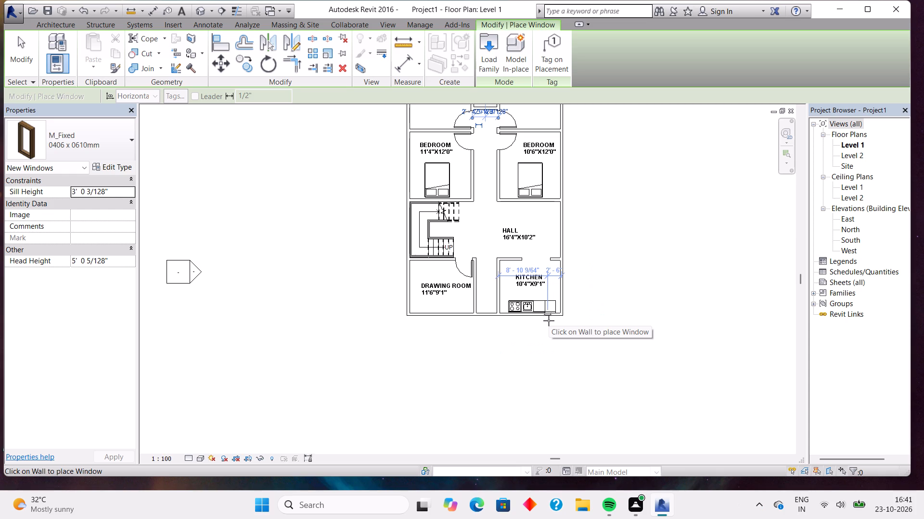
{"action": "left_click", "coordinate": [549, 321]}
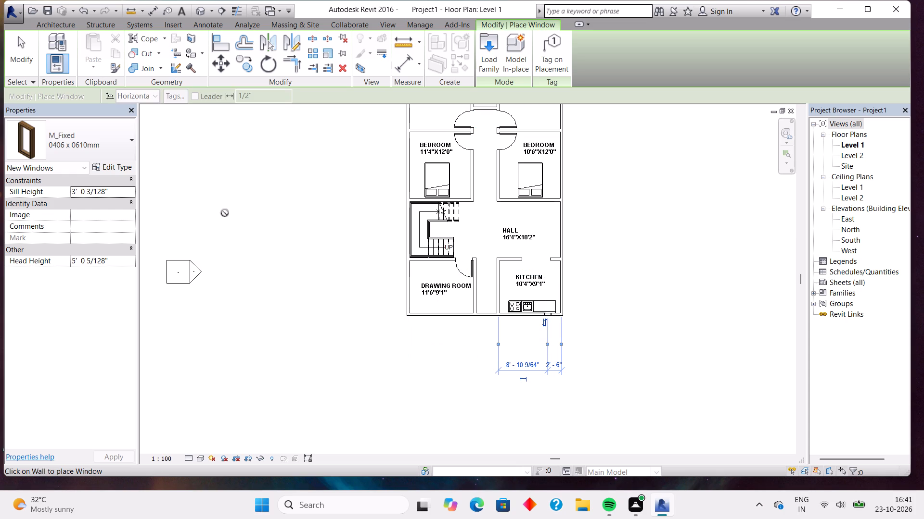
Place M_Fixed 0915 x 0610mm windows centred in the drawing room's lower and left outer walls.
{"action": "left_click", "coordinate": [96, 149]}
{"action": "left_click", "coordinate": [56, 297]}
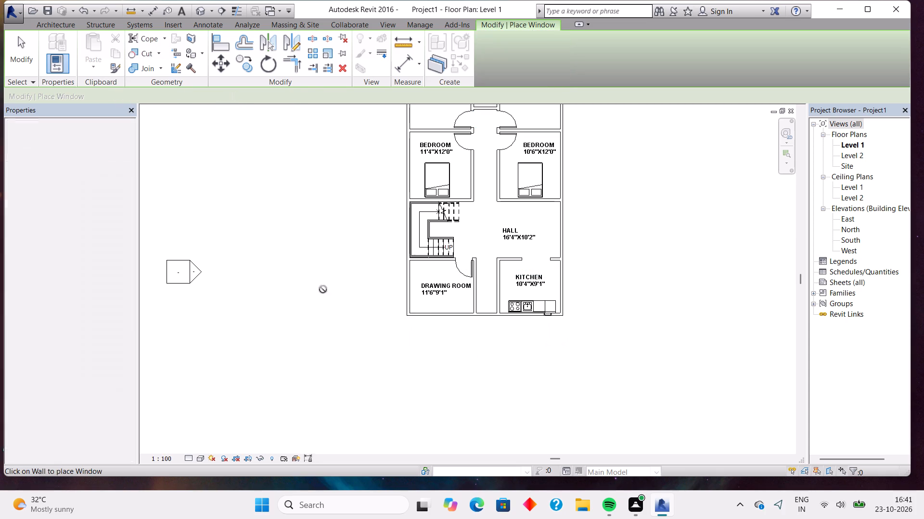
{"action": "left_click", "coordinate": [436, 319]}
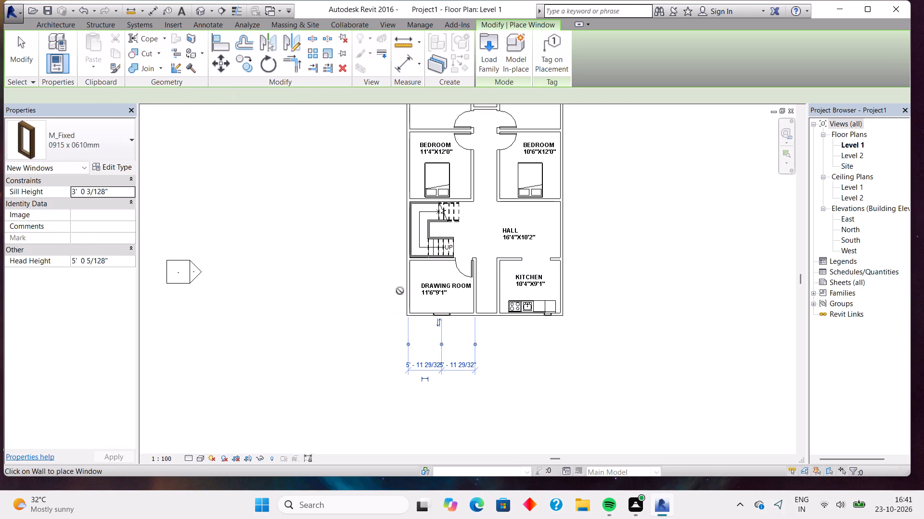
{"action": "left_click", "coordinate": [407, 288]}
Place M_Fixed 0915 x 0610mm windows in the hall's right wall, the lower bedrooms' outer side walls and the upper bedrooms' top walls.
{"action": "middle_click_drag", "start_coordinate": [448, 238], "coordinate": [453, 251]}
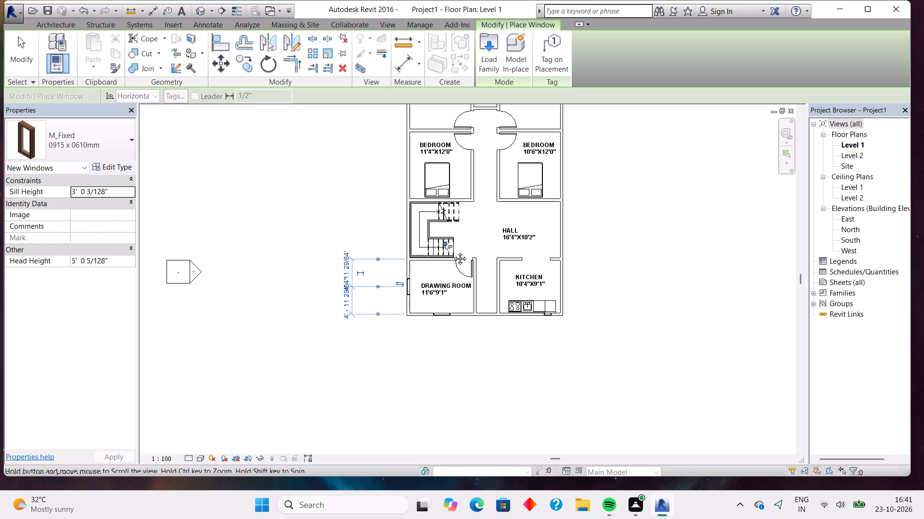
{"action": "middle_click_drag", "start_coordinate": [453, 251], "coordinate": [465, 310]}
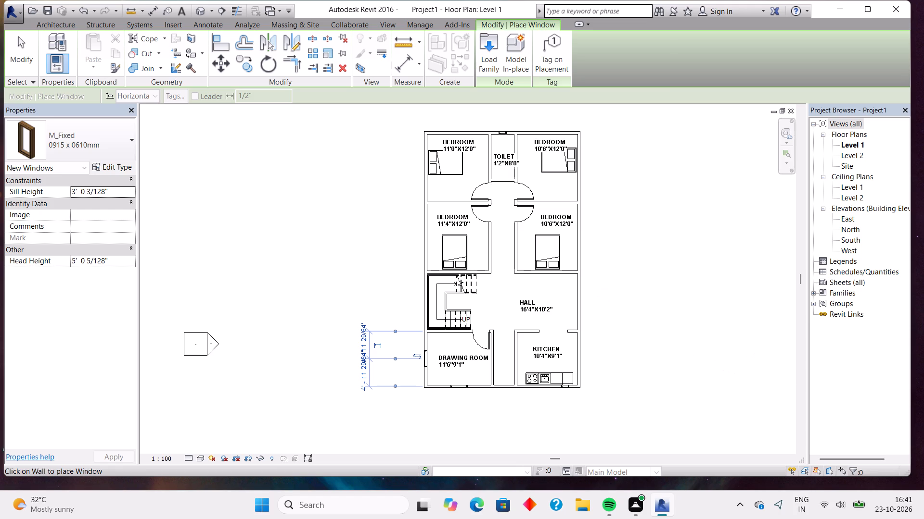
{"action": "left_click", "coordinate": [579, 299]}
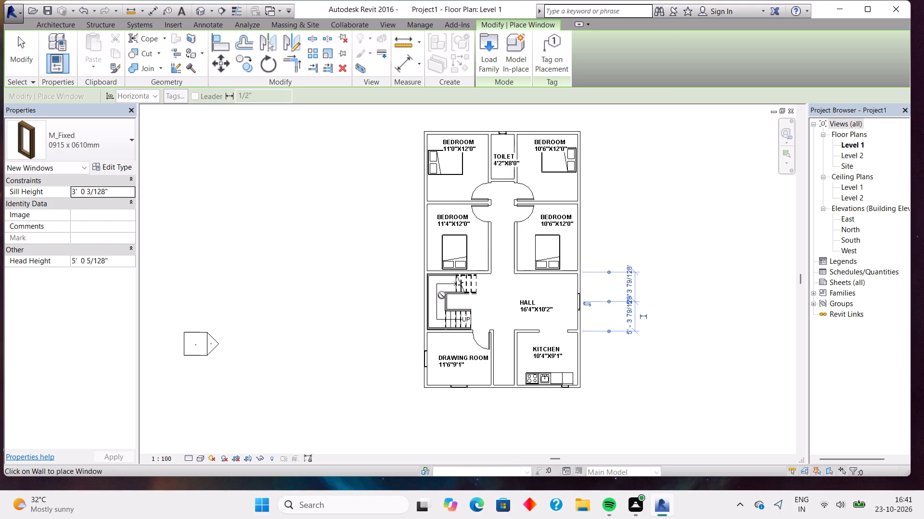
{"action": "left_click", "coordinate": [425, 238]}
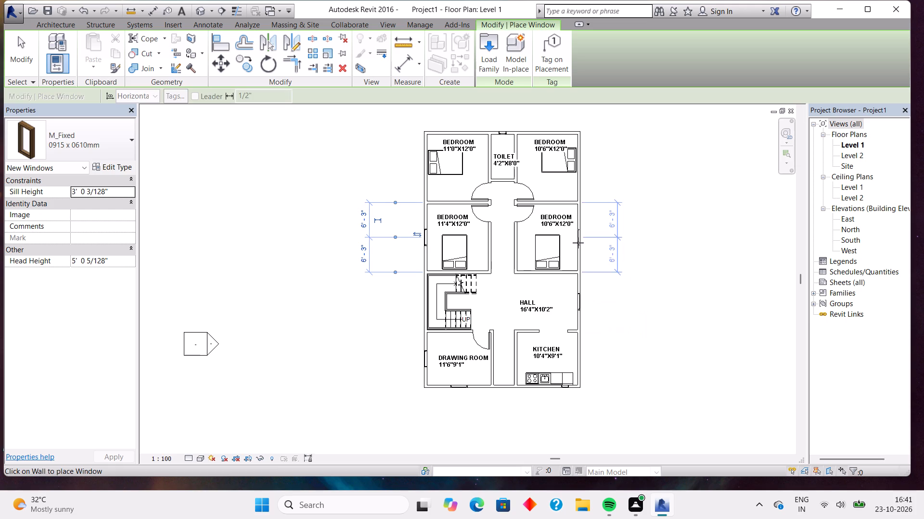
{"action": "left_click", "coordinate": [578, 243]}
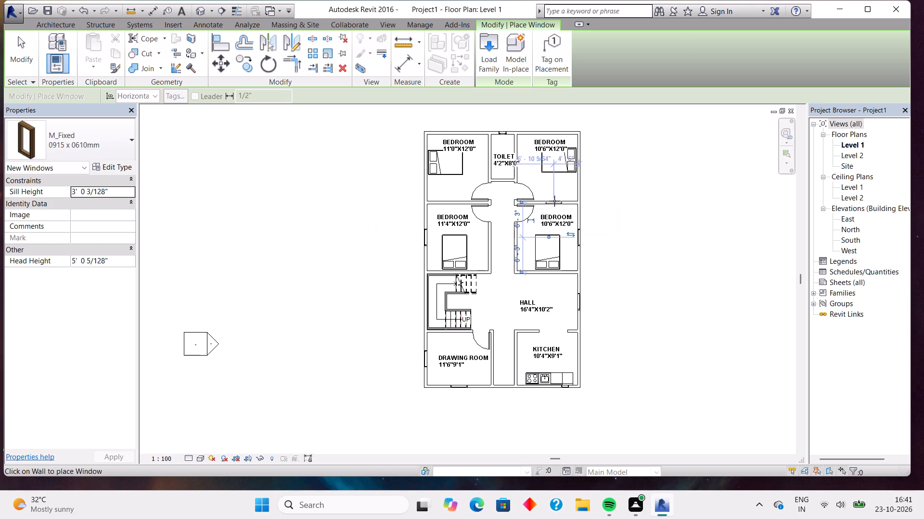
{"action": "left_click", "coordinate": [548, 131]}
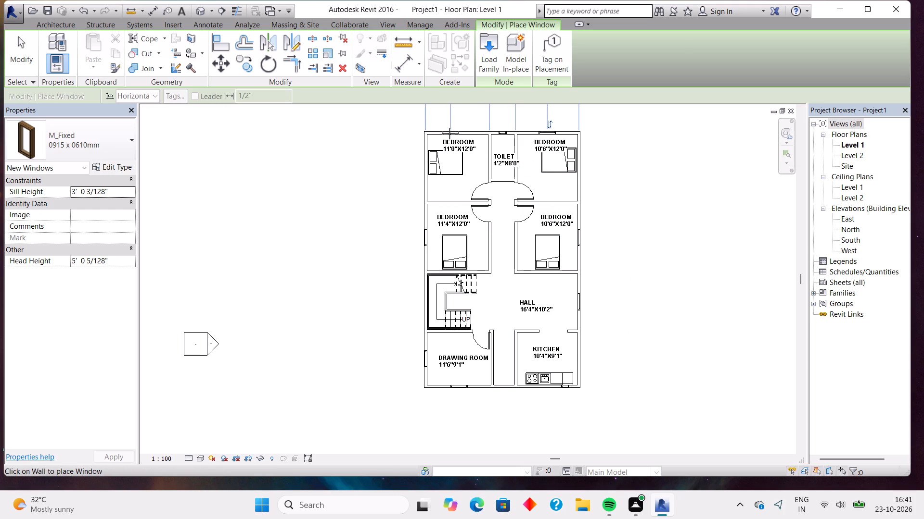
{"action": "left_click", "coordinate": [449, 134]}
Place an M_Fixed 0406 x 1830mm window in the staircase's left outer wall, near the upper flight.
{"action": "scroll", "coordinate": [557, 312], "scroll_direction": "down", "scroll_amount": 3}
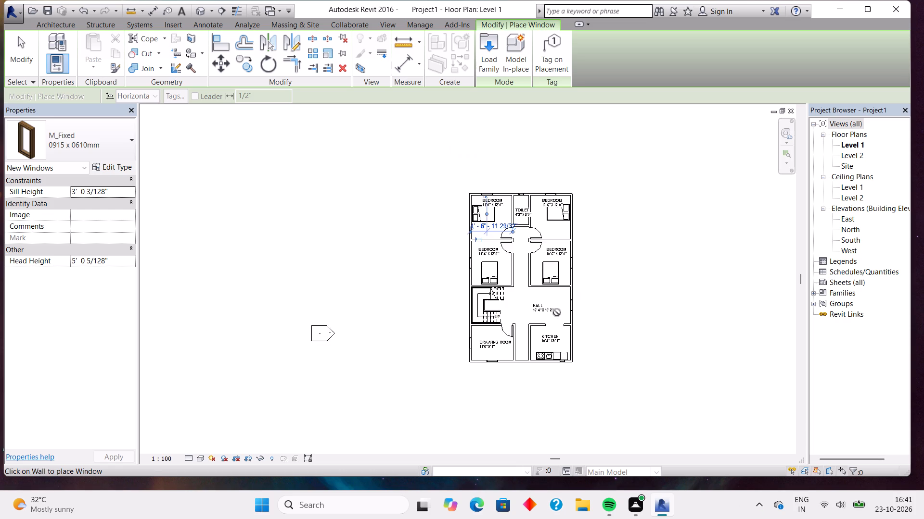
{"action": "scroll", "coordinate": [557, 312], "scroll_direction": "up", "scroll_amount": 5}
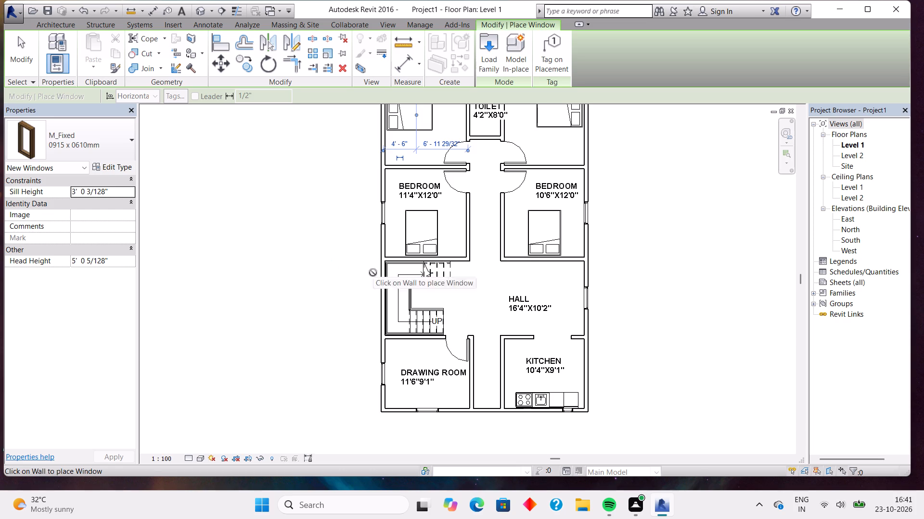
{"action": "left_click", "coordinate": [121, 134]}
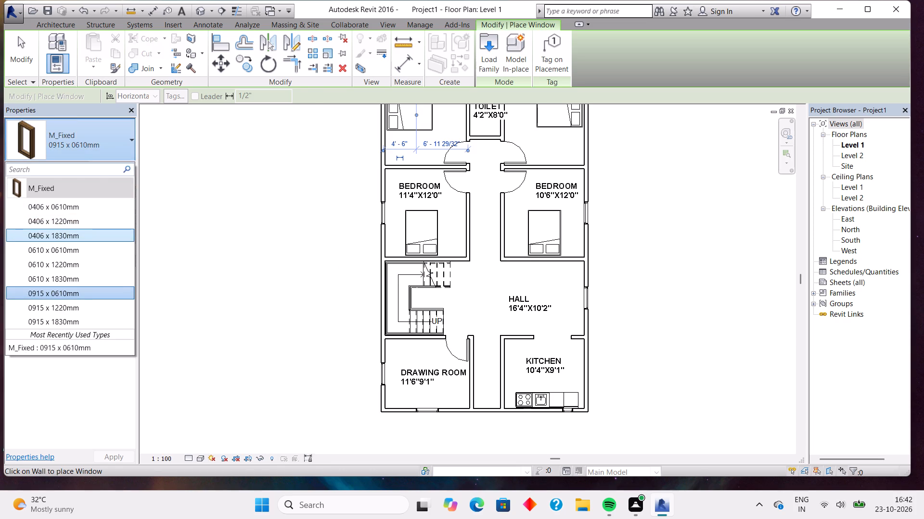
{"action": "left_click", "coordinate": [92, 231]}
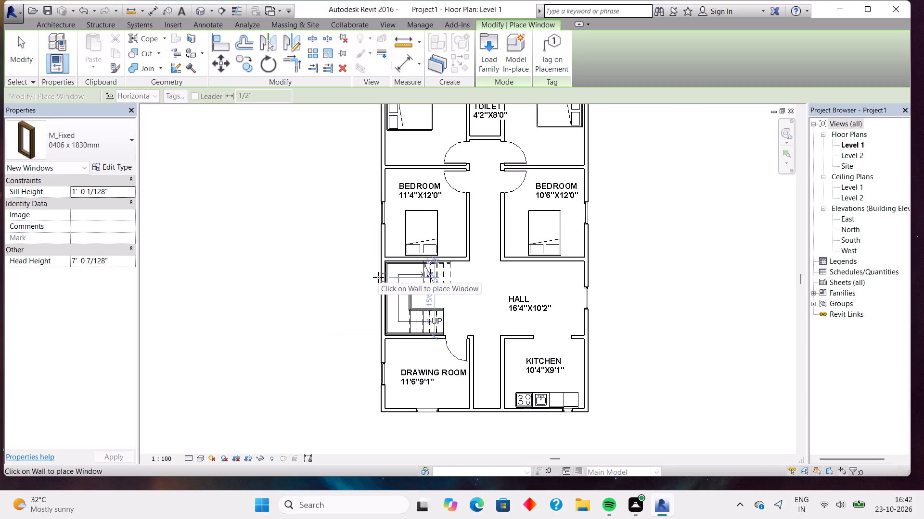
{"action": "left_click", "coordinate": [378, 277]}
{"action": "key", "text": "Escape"}
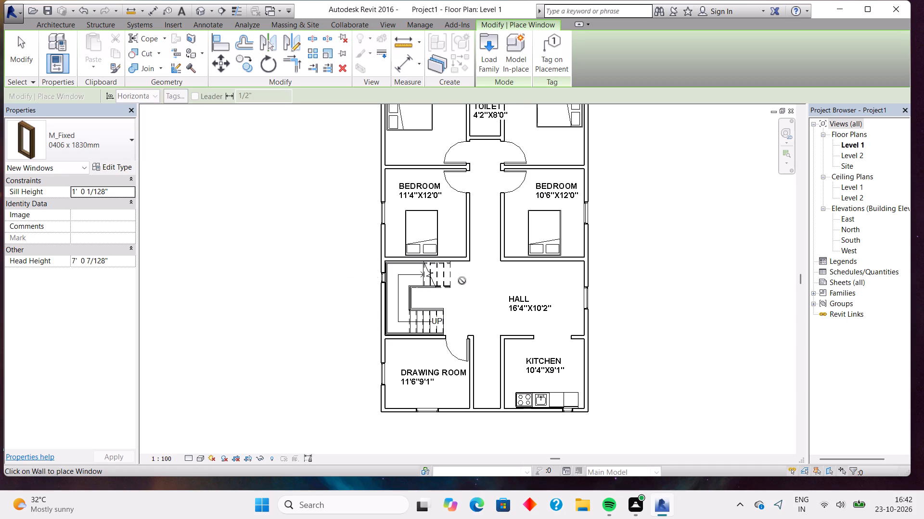
{"action": "scroll", "coordinate": [462, 281], "scroll_direction": "down", "scroll_amount": 3}
{"action": "middle_click_drag", "start_coordinate": [462, 281], "coordinate": [491, 358]}
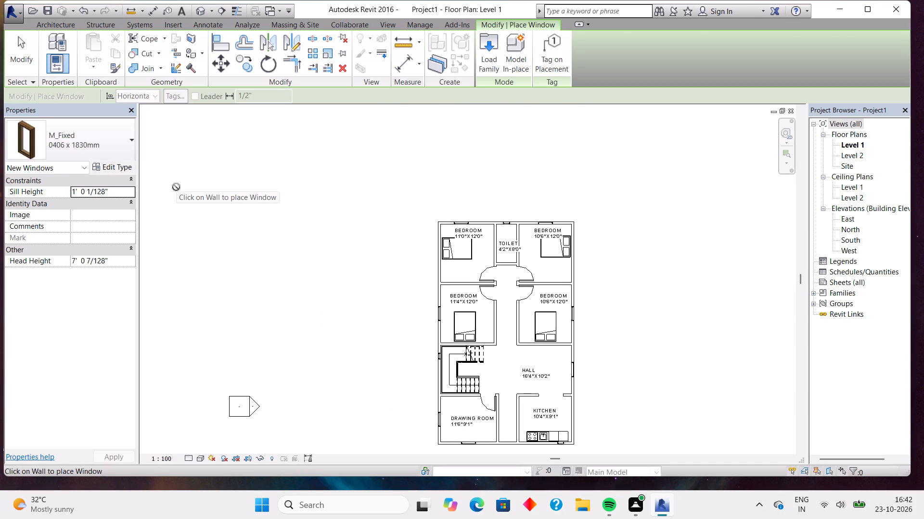
{"action": "key", "text": "Escape"}
Override the cut pattern of Walls in the Level 1 view's Visibility/Graphics with a black solid fill.
{"action": "left_click", "coordinate": [103, 252]}
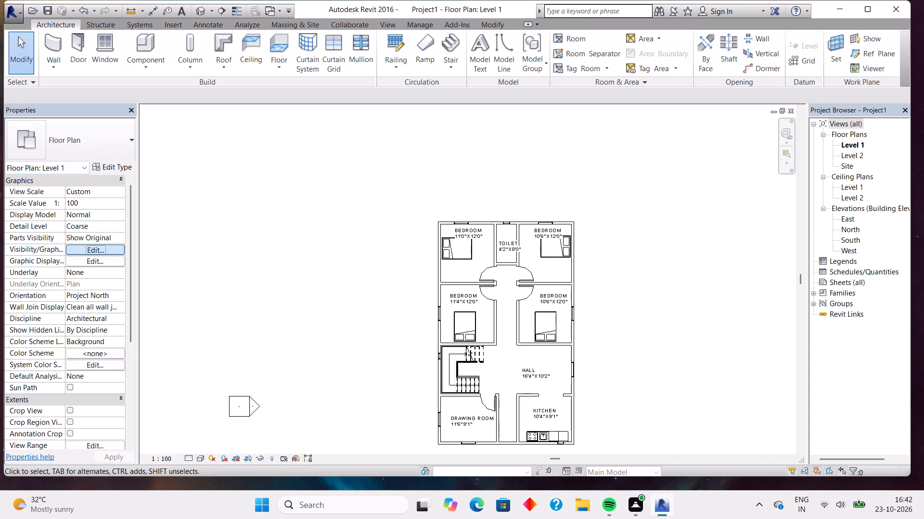
{"action": "scroll", "coordinate": [528, 261], "scroll_direction": "down", "scroll_amount": 20}
{"action": "scroll", "coordinate": [528, 261], "scroll_direction": "down", "scroll_amount": 2}
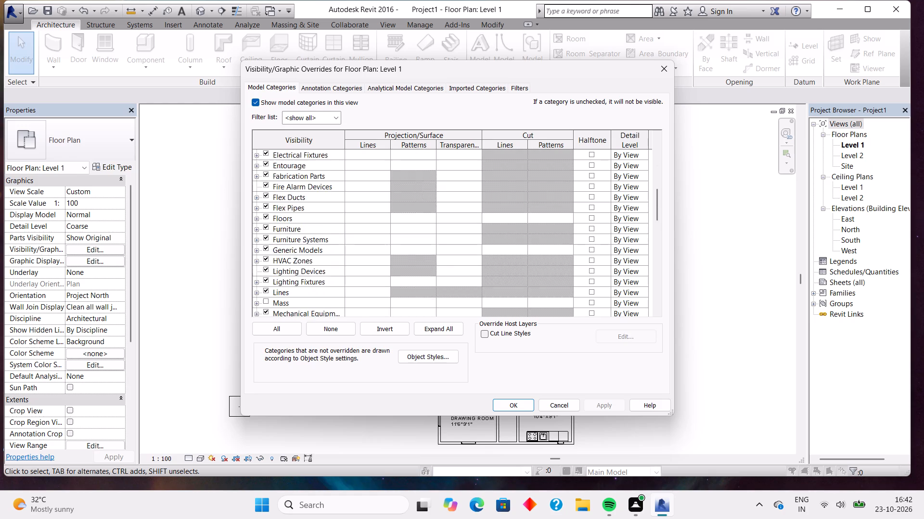
{"action": "scroll", "coordinate": [529, 262], "scroll_direction": "down", "scroll_amount": 20}
{"action": "scroll", "coordinate": [529, 262], "scroll_direction": "down", "scroll_amount": 20}
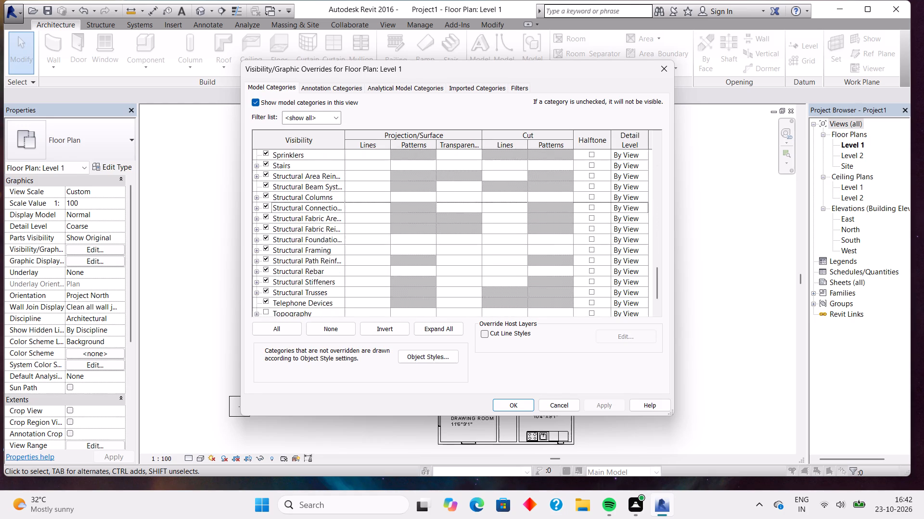
{"action": "scroll", "coordinate": [529, 262], "scroll_direction": "down", "scroll_amount": 9}
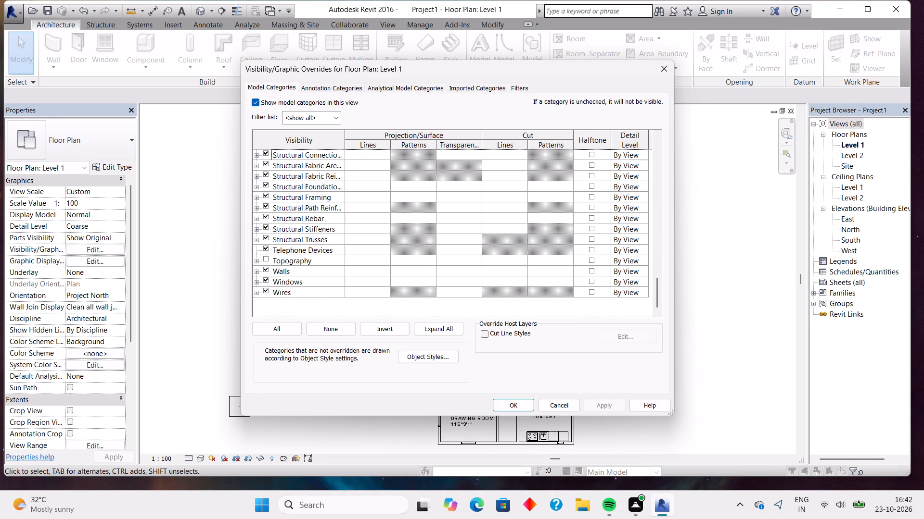
{"action": "left_click", "coordinate": [544, 269]}
{"action": "left_click", "coordinate": [539, 281]}
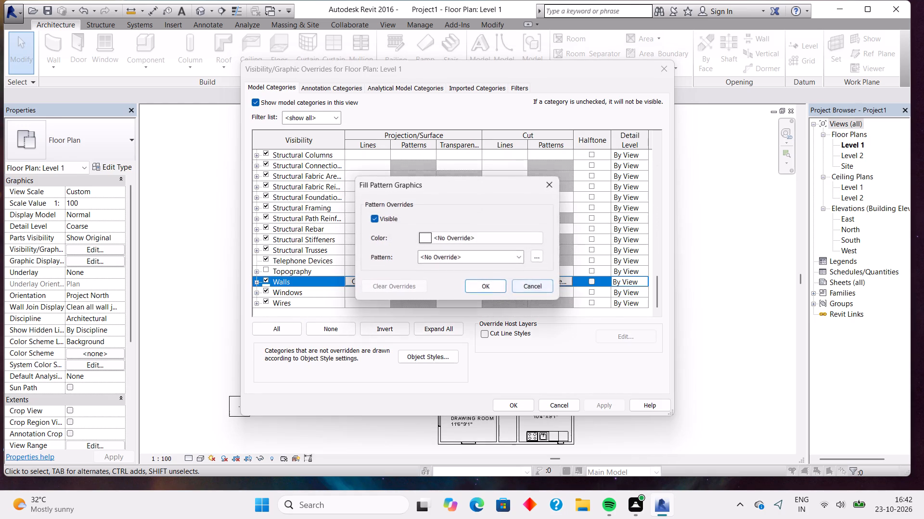
{"action": "left_click", "coordinate": [433, 235]}
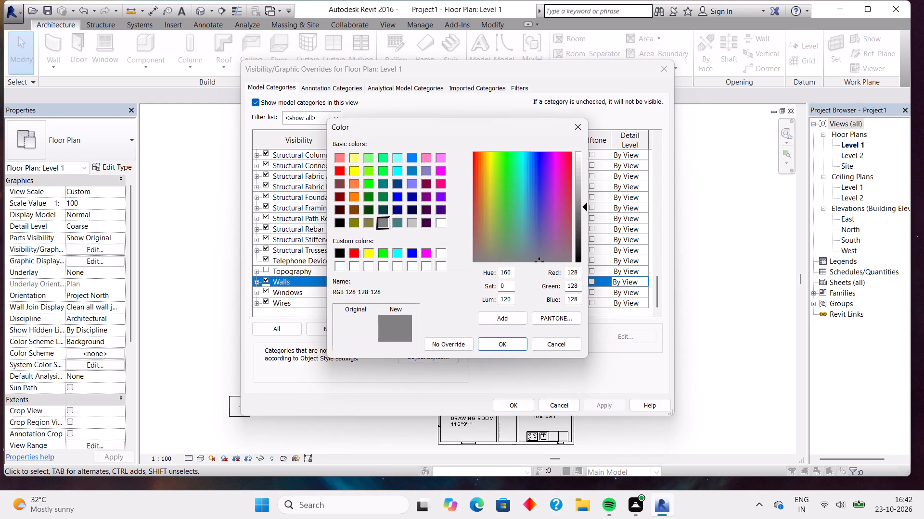
{"action": "left_click", "coordinate": [342, 253]}
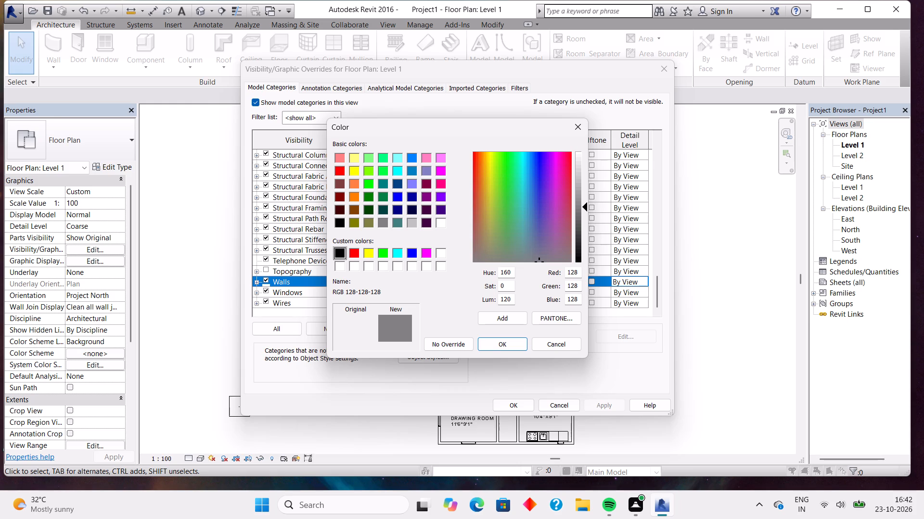
{"action": "left_click", "coordinate": [508, 345]}
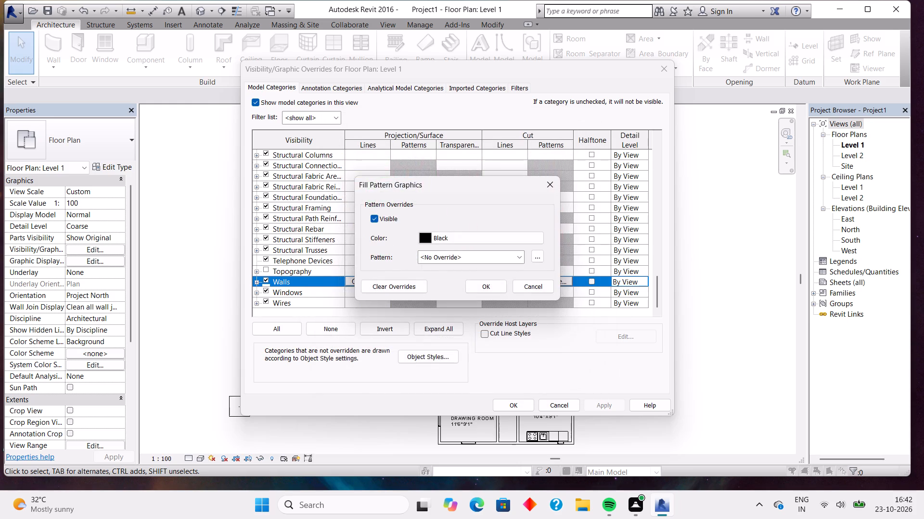
{"action": "left_click", "coordinate": [479, 264]}
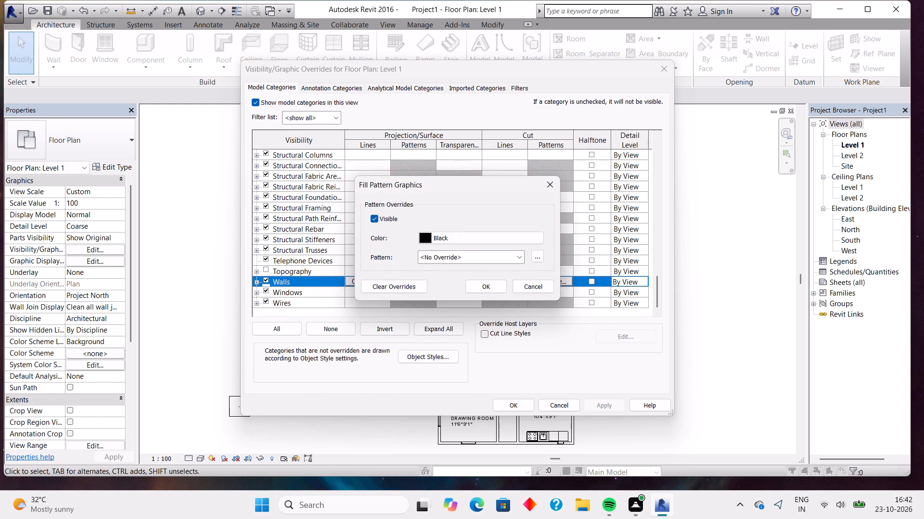
{"action": "left_click", "coordinate": [483, 258]}
{"action": "left_click", "coordinate": [505, 243]}
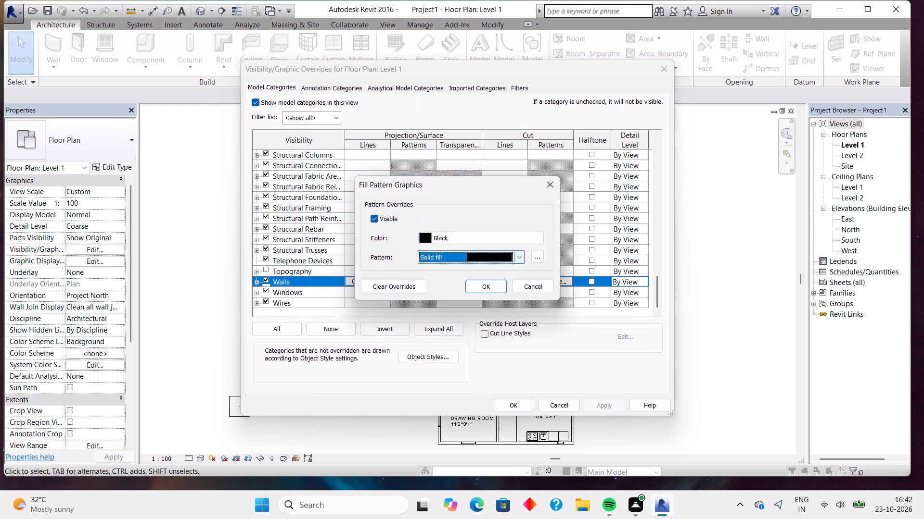
{"action": "left_click", "coordinate": [491, 285]}
{"action": "left_click", "coordinate": [601, 401]}
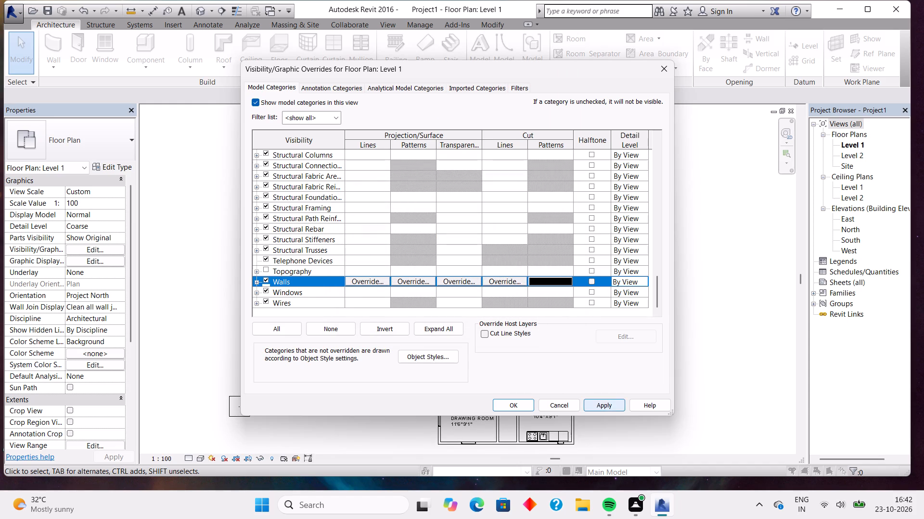
{"action": "left_click", "coordinate": [507, 407]}
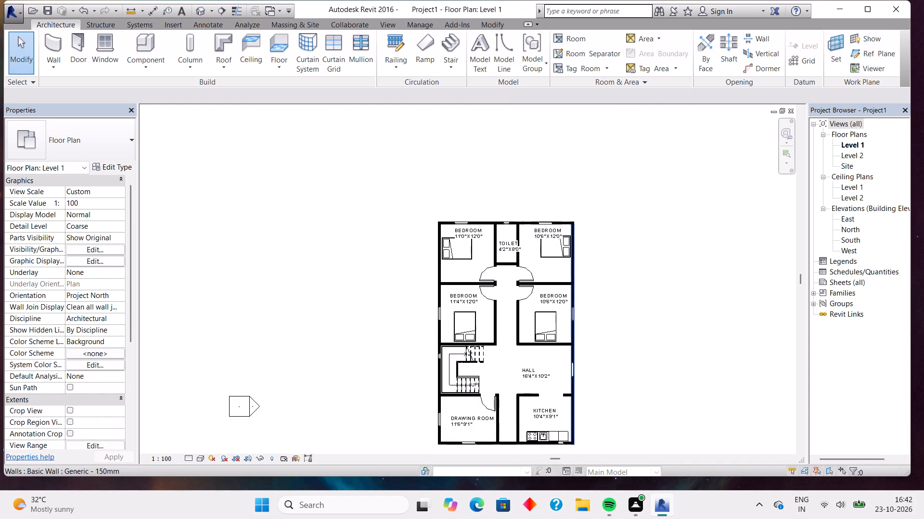
Begin loading another component family into the project, browsing for it from My Computer.
{"action": "scroll", "coordinate": [580, 376], "scroll_direction": "up", "scroll_amount": 4}
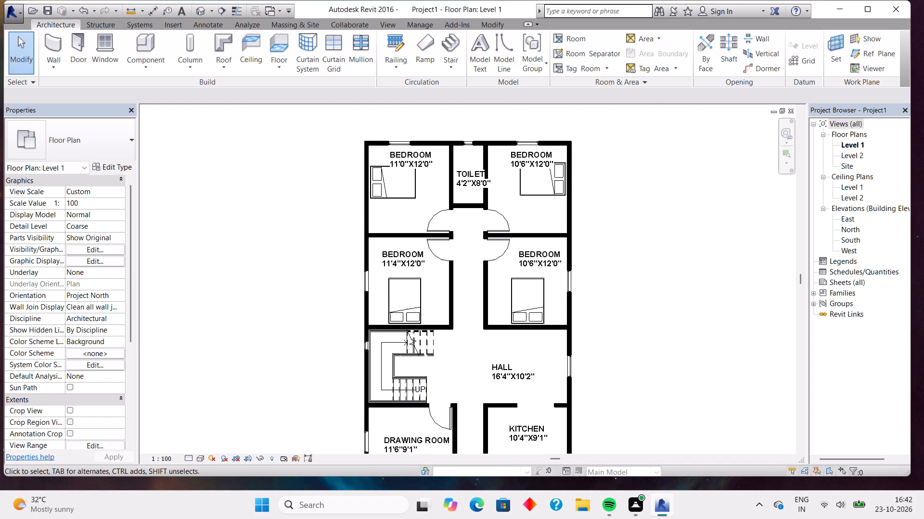
{"action": "scroll", "coordinate": [580, 376], "scroll_direction": "down", "scroll_amount": 1}
{"action": "middle_click_drag", "start_coordinate": [580, 376], "coordinate": [604, 338]}
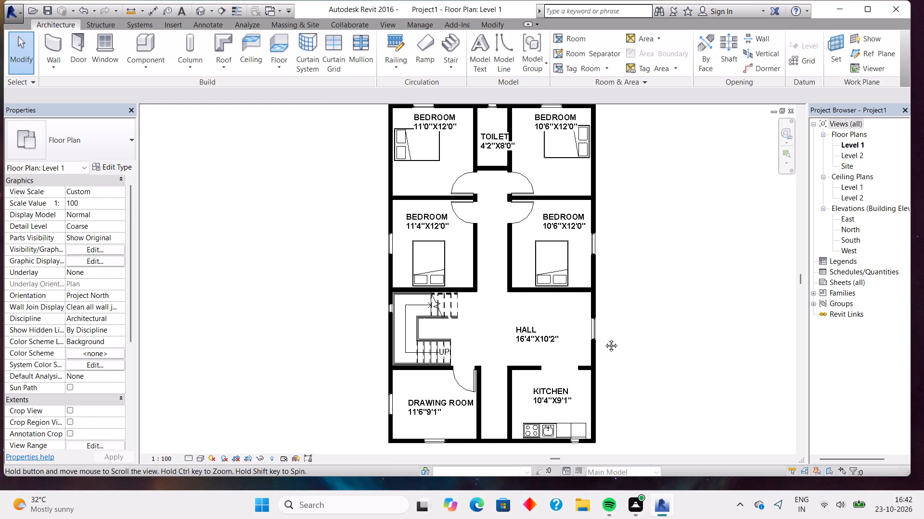
{"action": "middle_click_drag", "start_coordinate": [604, 338], "coordinate": [604, 345]}
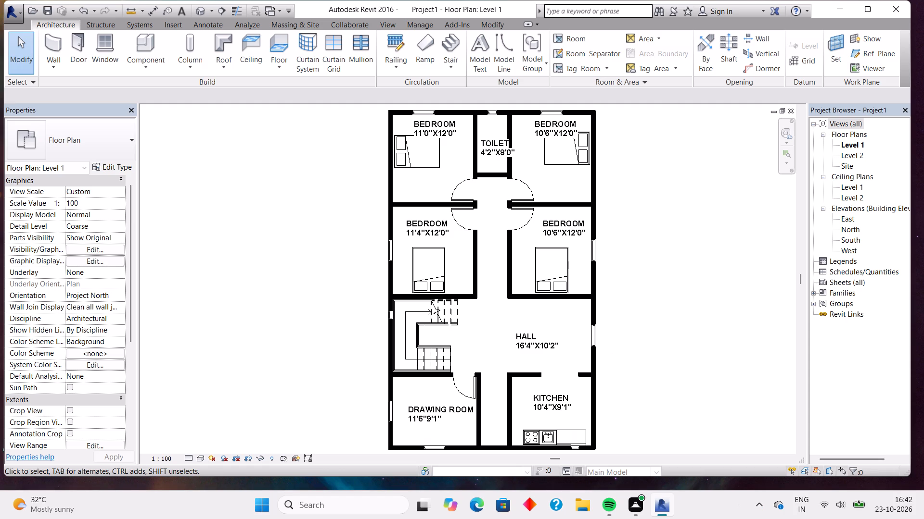
{"action": "left_click", "coordinate": [149, 40]}
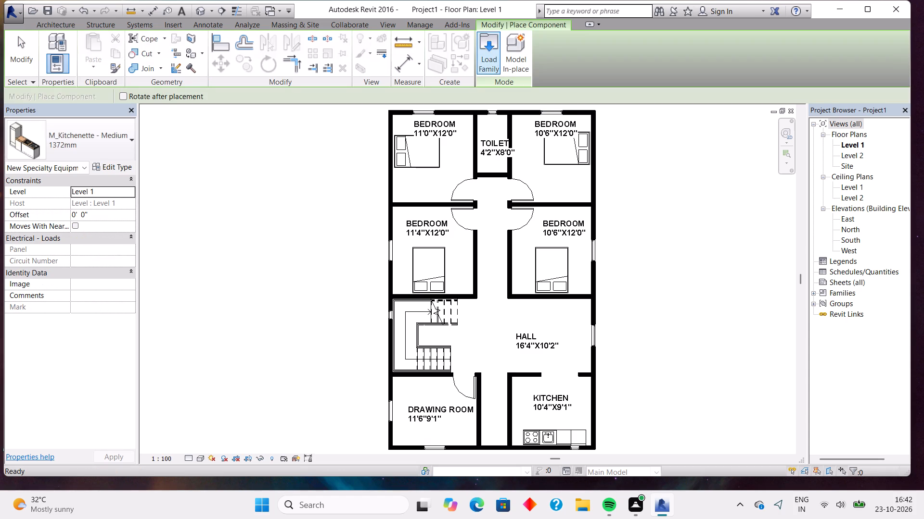
{"action": "left_click", "coordinate": [489, 47]}
{"action": "double_click", "coordinate": [264, 177]}
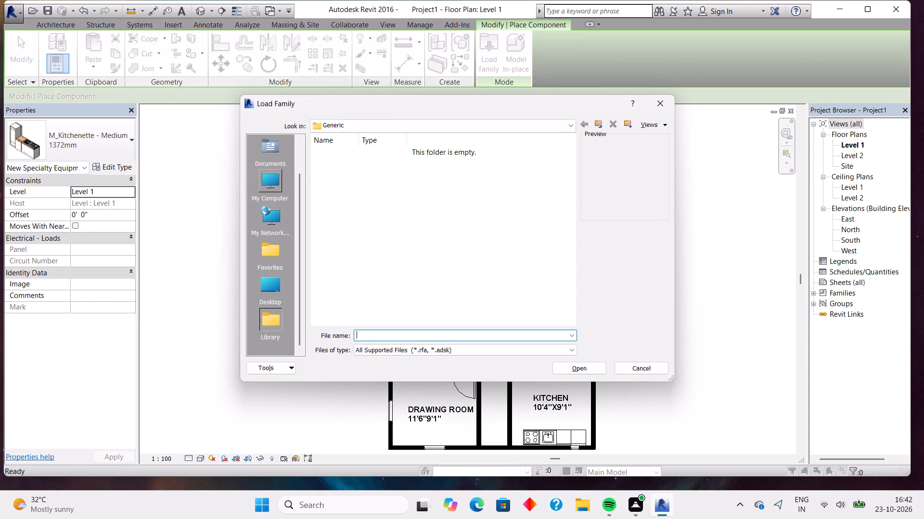
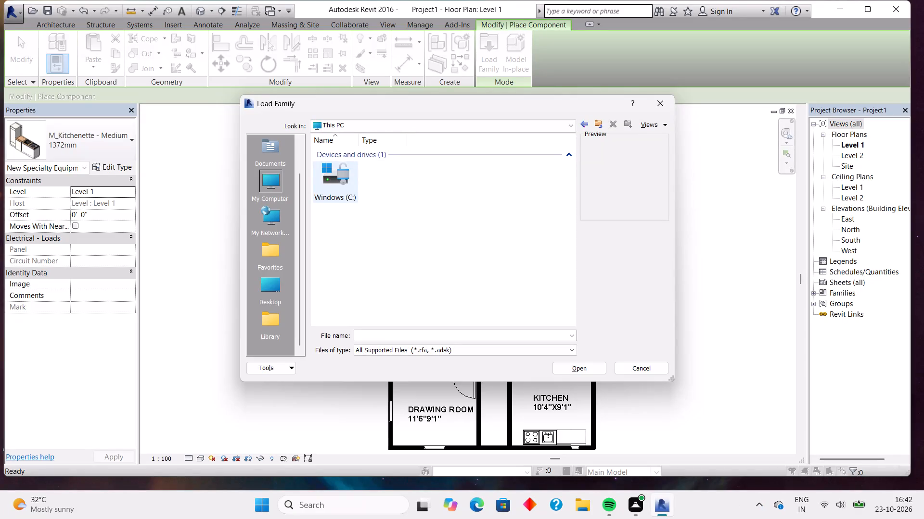
Open the US Metric family library on the Windows (C:) drive, through the RVT 2016 folder, for loading a family.
{"action": "double_click", "coordinate": [345, 172]}
{"action": "double_click", "coordinate": [389, 175]}
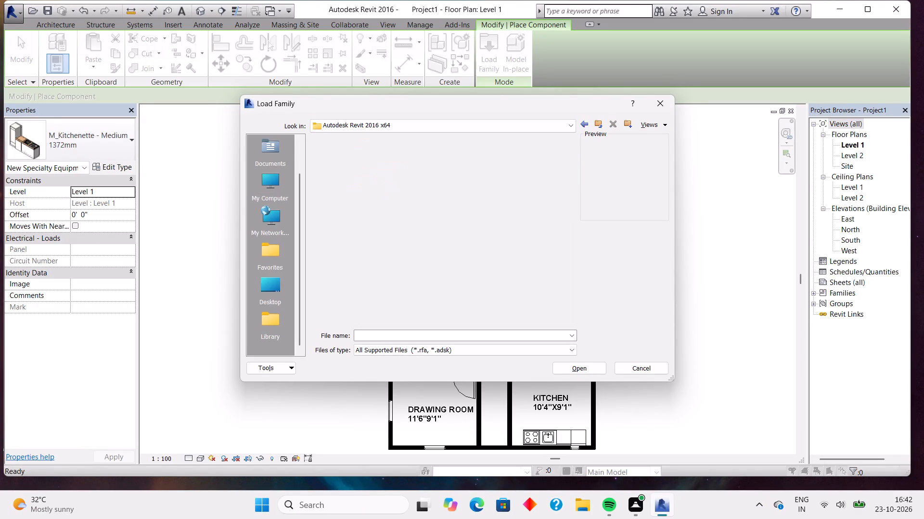
{"action": "double_click", "coordinate": [386, 181]}
{"action": "double_click", "coordinate": [472, 157]}
{"action": "double_click", "coordinate": [384, 178]}
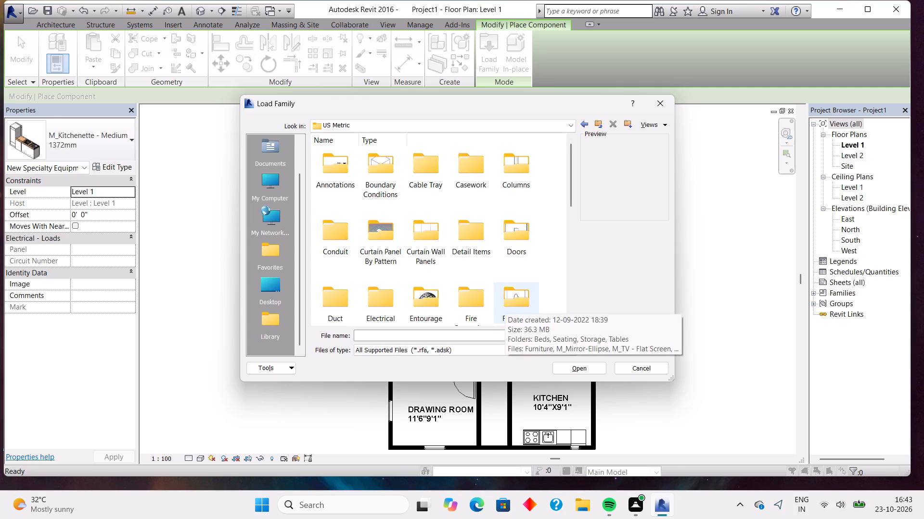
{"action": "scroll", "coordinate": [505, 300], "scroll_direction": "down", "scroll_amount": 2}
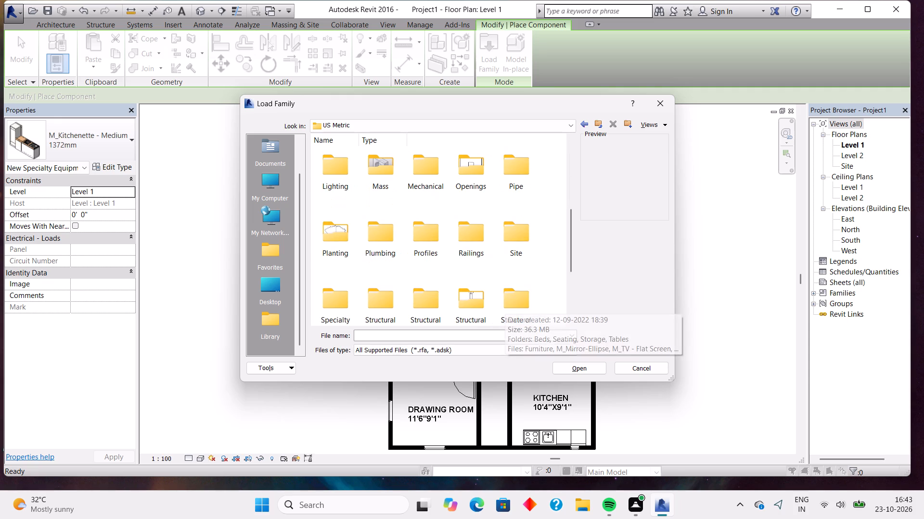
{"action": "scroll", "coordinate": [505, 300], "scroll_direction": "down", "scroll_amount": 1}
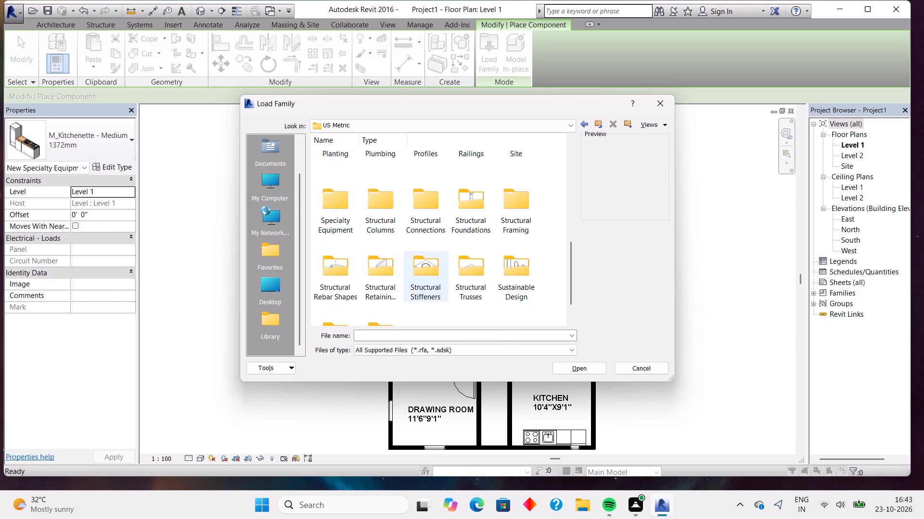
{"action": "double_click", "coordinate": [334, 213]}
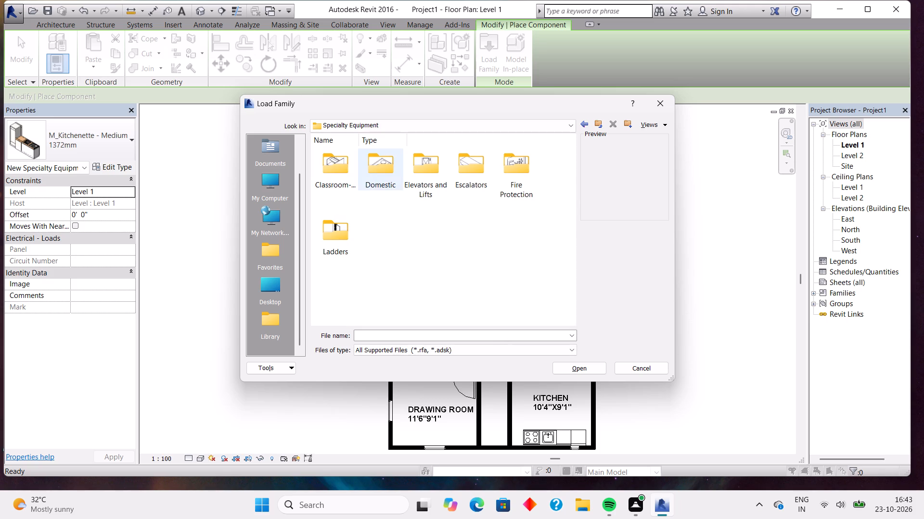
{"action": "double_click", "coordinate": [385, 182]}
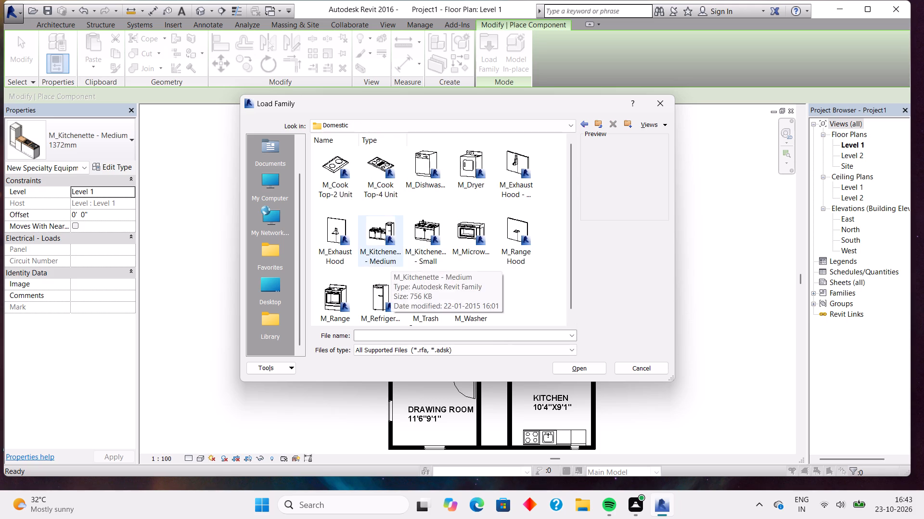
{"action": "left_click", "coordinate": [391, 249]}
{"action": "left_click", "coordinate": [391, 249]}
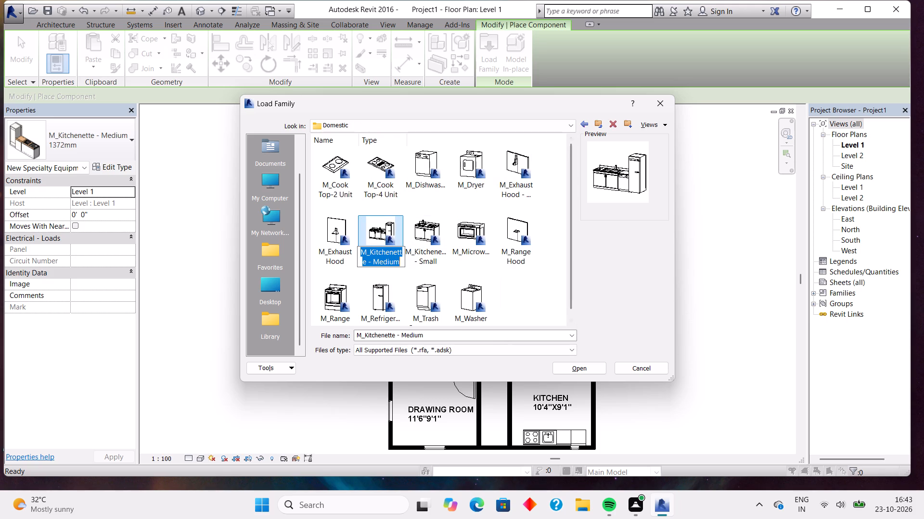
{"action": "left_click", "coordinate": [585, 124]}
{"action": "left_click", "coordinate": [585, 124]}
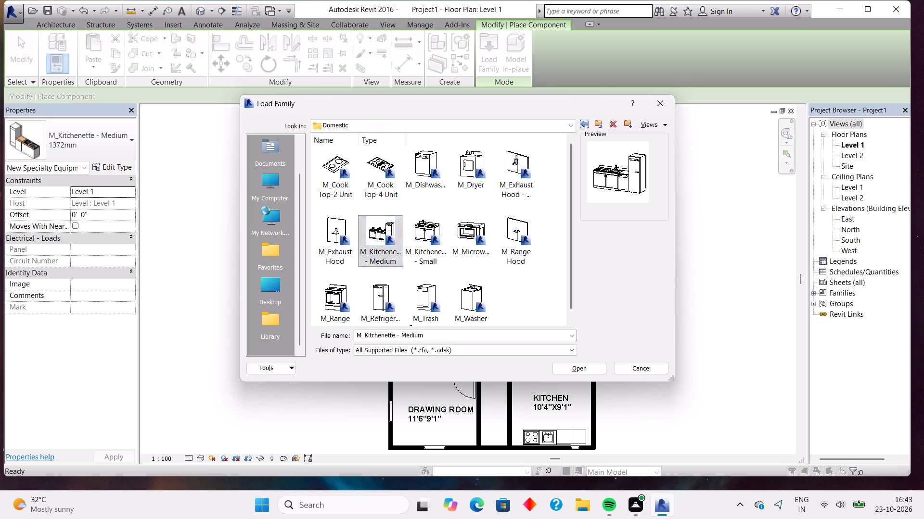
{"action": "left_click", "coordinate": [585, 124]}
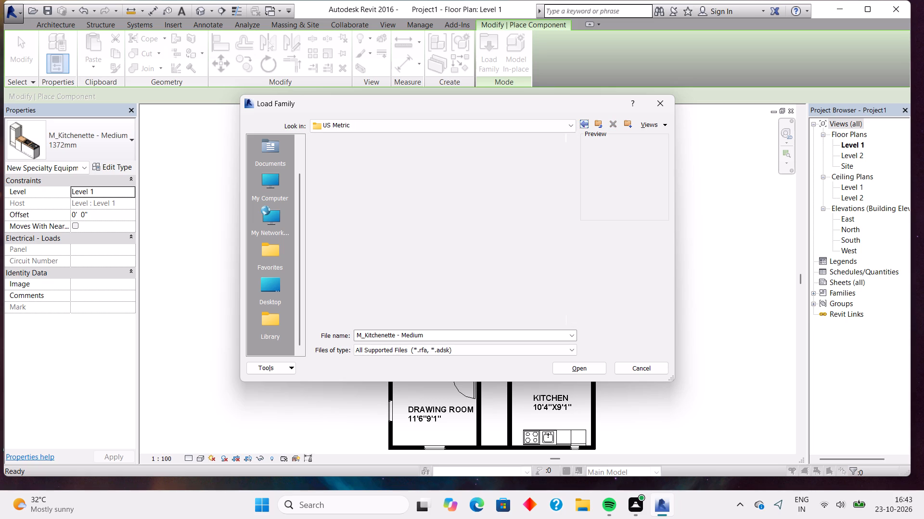
Load the M_Toilet-Domestic-3D family from the library's Plumbing > Architectural > Fixtures > Water Closets folder.
{"action": "scroll", "coordinate": [449, 205], "scroll_direction": "up", "scroll_amount": 6}
{"action": "scroll", "coordinate": [449, 205], "scroll_direction": "down", "scroll_amount": 3}
{"action": "scroll", "coordinate": [445, 203], "scroll_direction": "up", "scroll_amount": 2}
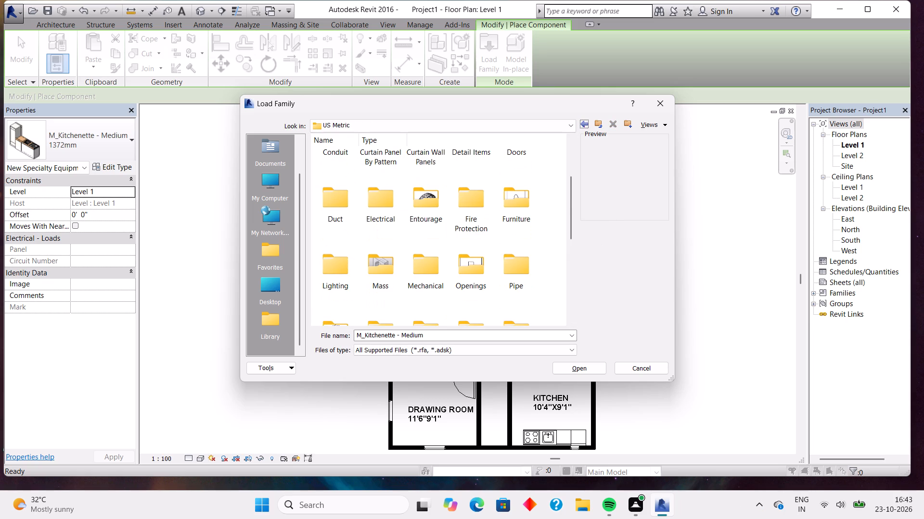
{"action": "scroll", "coordinate": [415, 245], "scroll_direction": "down", "scroll_amount": 1}
{"action": "double_click", "coordinate": [376, 240]}
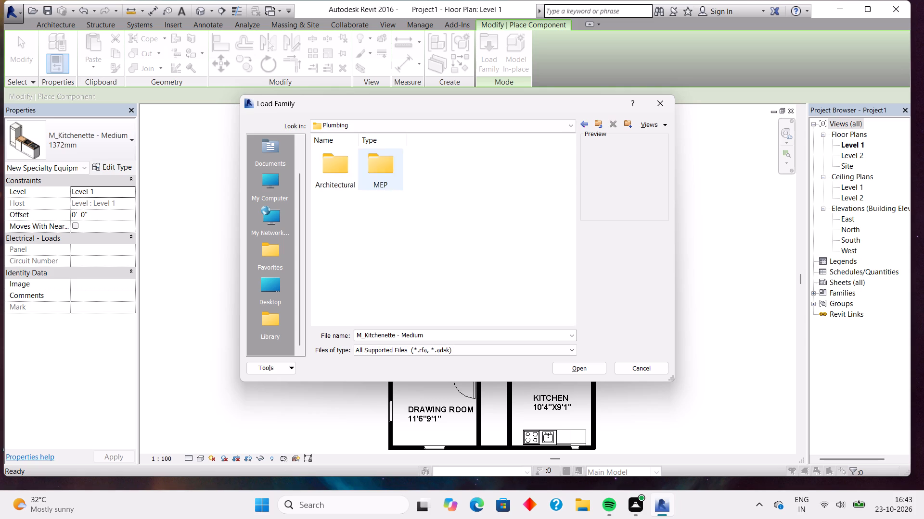
{"action": "double_click", "coordinate": [346, 181]}
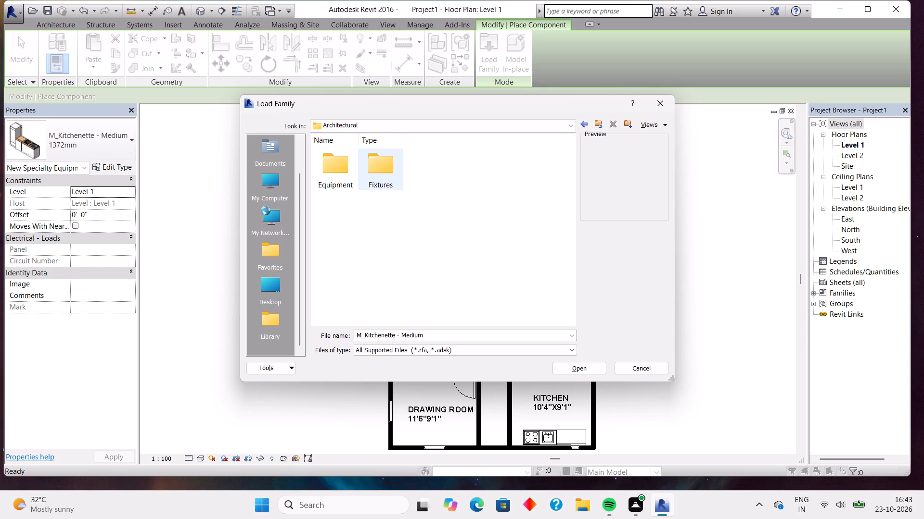
{"action": "double_click", "coordinate": [382, 169]}
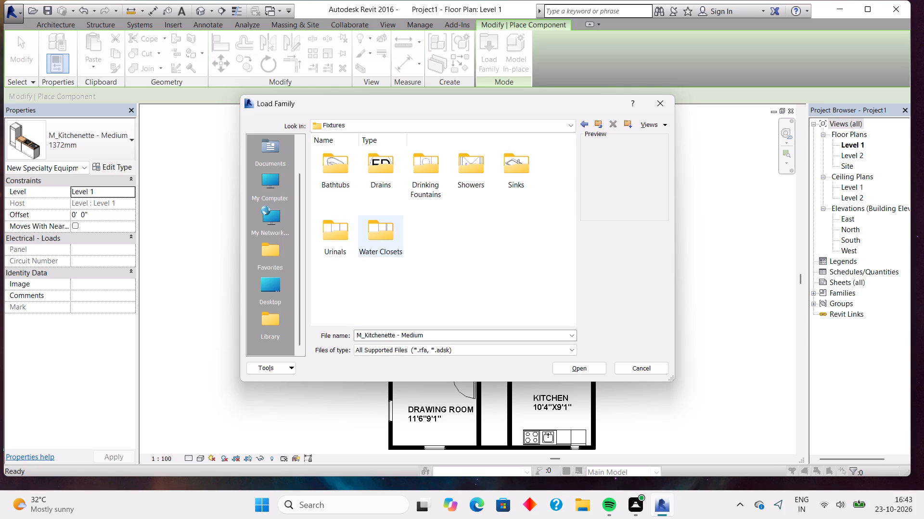
{"action": "double_click", "coordinate": [384, 230]}
{"action": "double_click", "coordinate": [480, 166]}
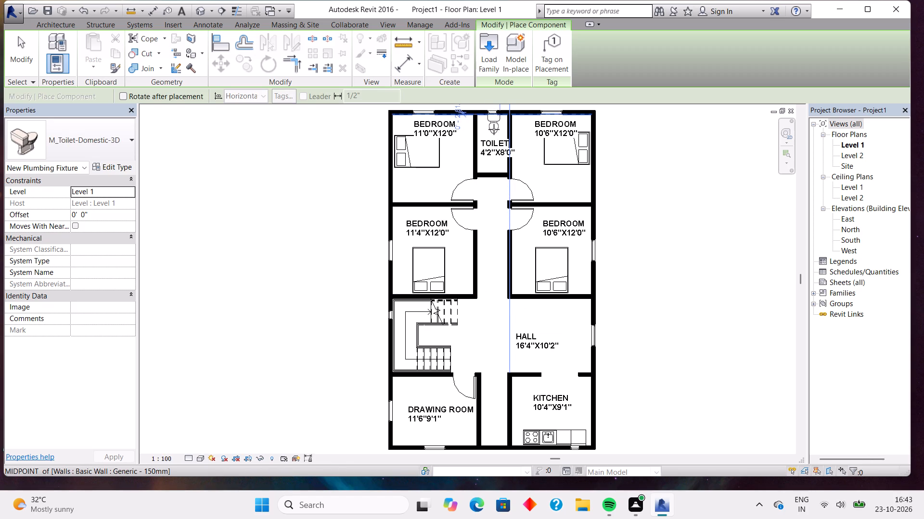
Place one M_Toilet-Domestic-3D in the TOILET room against its top wall, below the window, and finish placing components.
{"action": "left_click", "coordinate": [494, 129]}
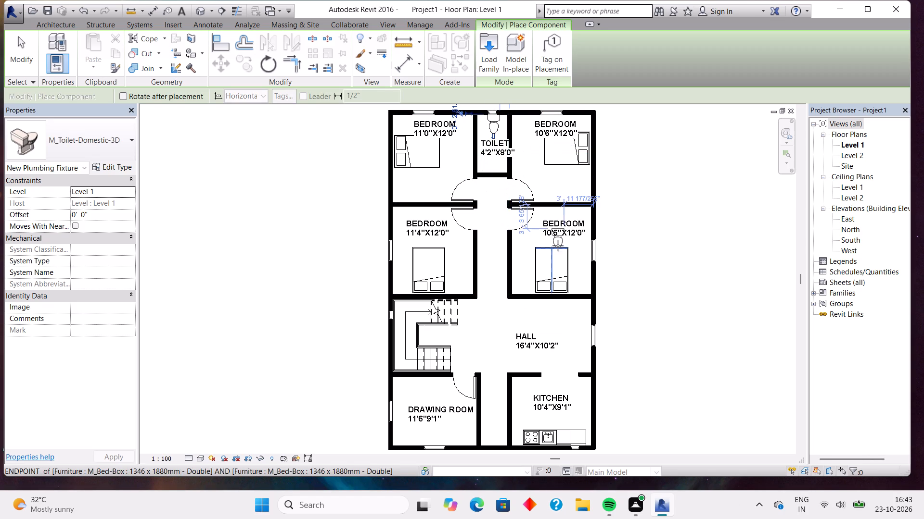
{"action": "key", "text": "Escape"}
{"action": "key", "text": "Escape"}
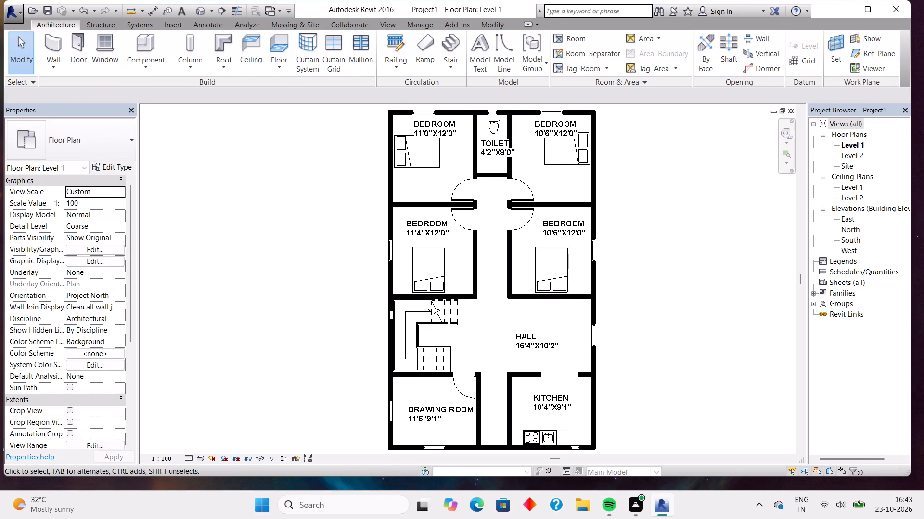
Save the project in the Documents folder under the name 4BHKM.
{"action": "left_click", "coordinate": [43, 9]}
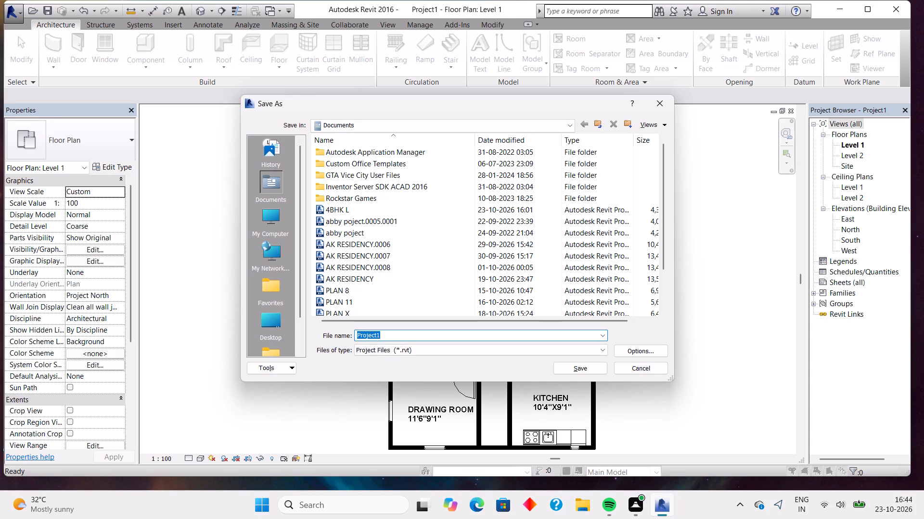
{"action": "key", "text": "BackSpace"}
{"action": "type", "text": "4BHKM"}
{"action": "key", "text": "space"}
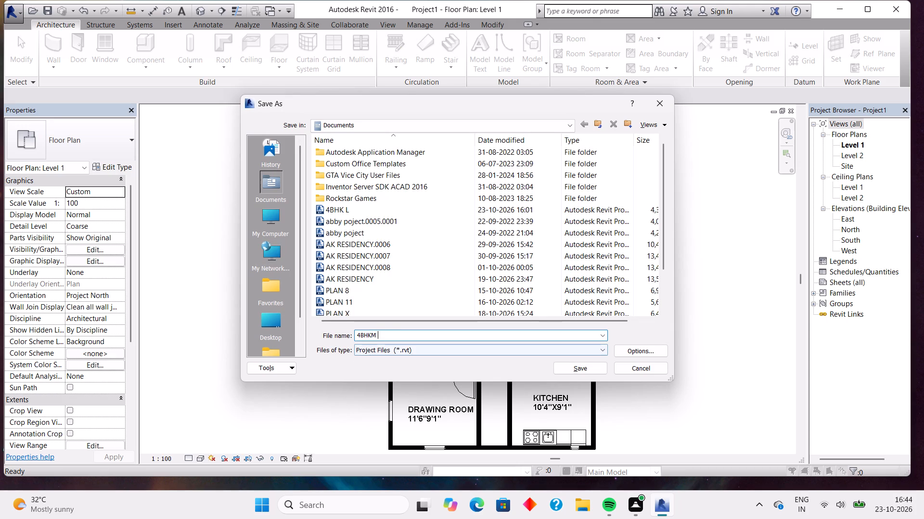
{"action": "left_click", "coordinate": [588, 372]}
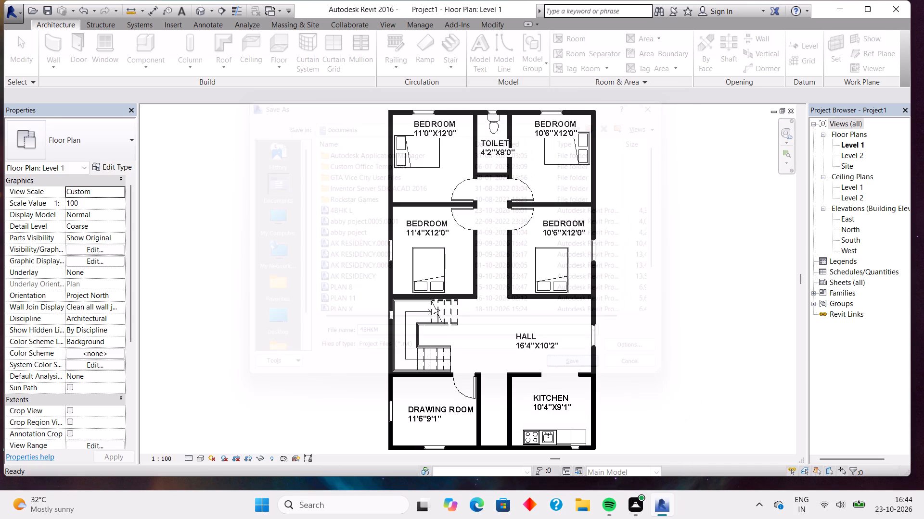